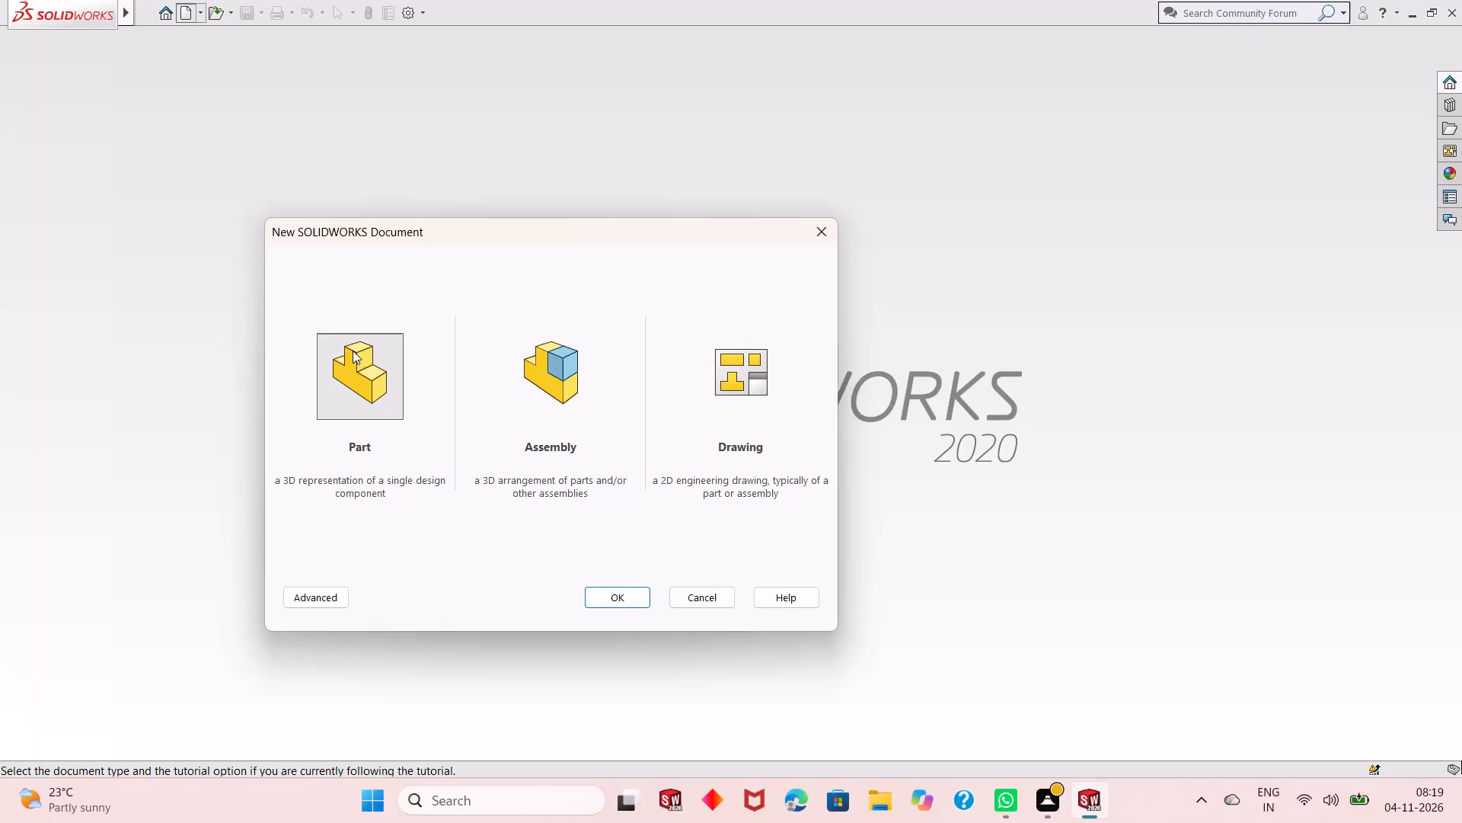
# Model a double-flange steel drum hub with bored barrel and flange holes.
# Create a new part document.
pyautogui.doubleClick(356, 363)
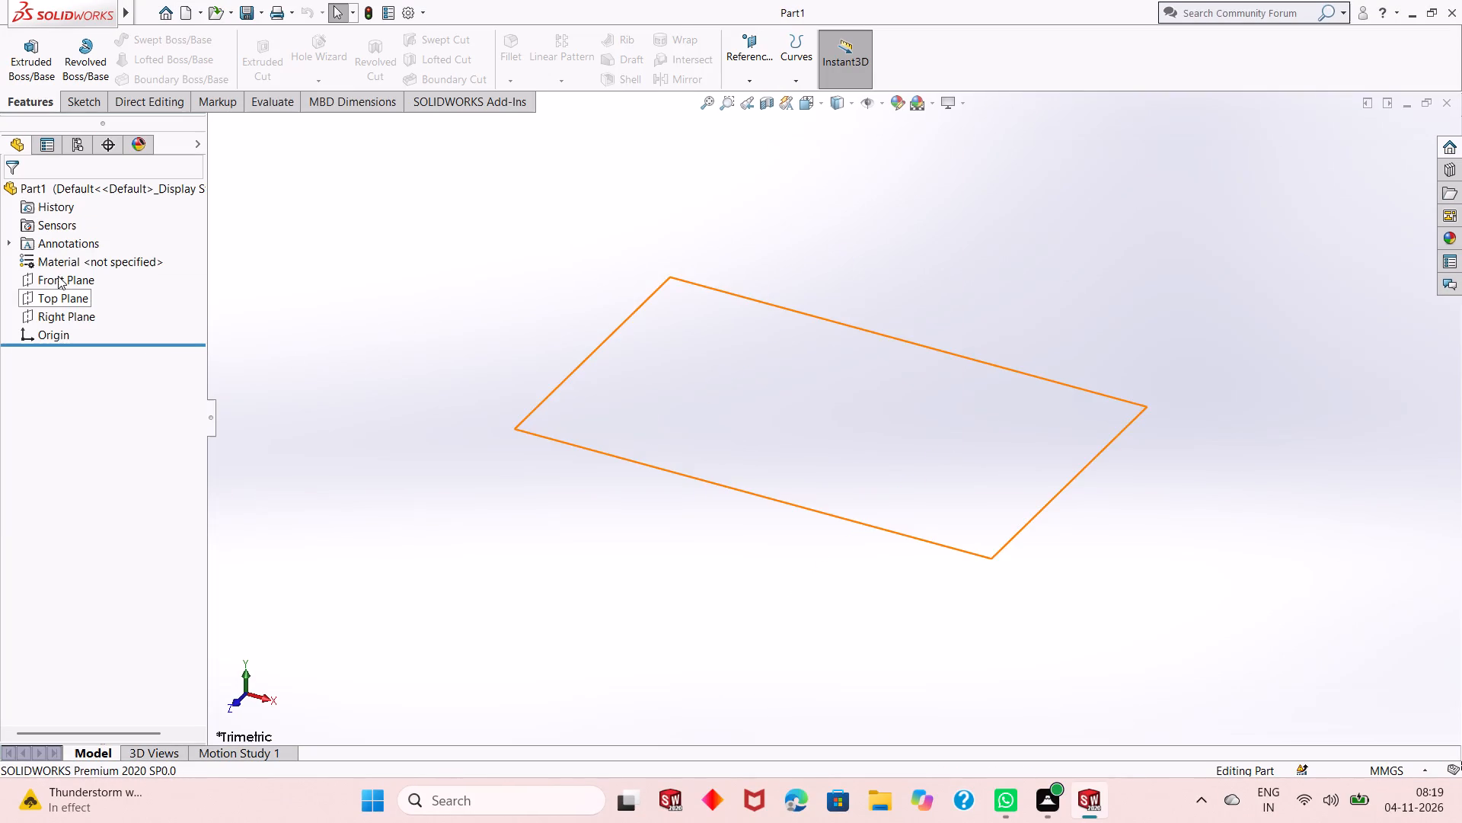
# Start a sketch on the Top Plane and draw a circle centred on the origin with a radius of about 47 mm.
pyautogui.click(68, 296)
pyautogui.click(83, 276)
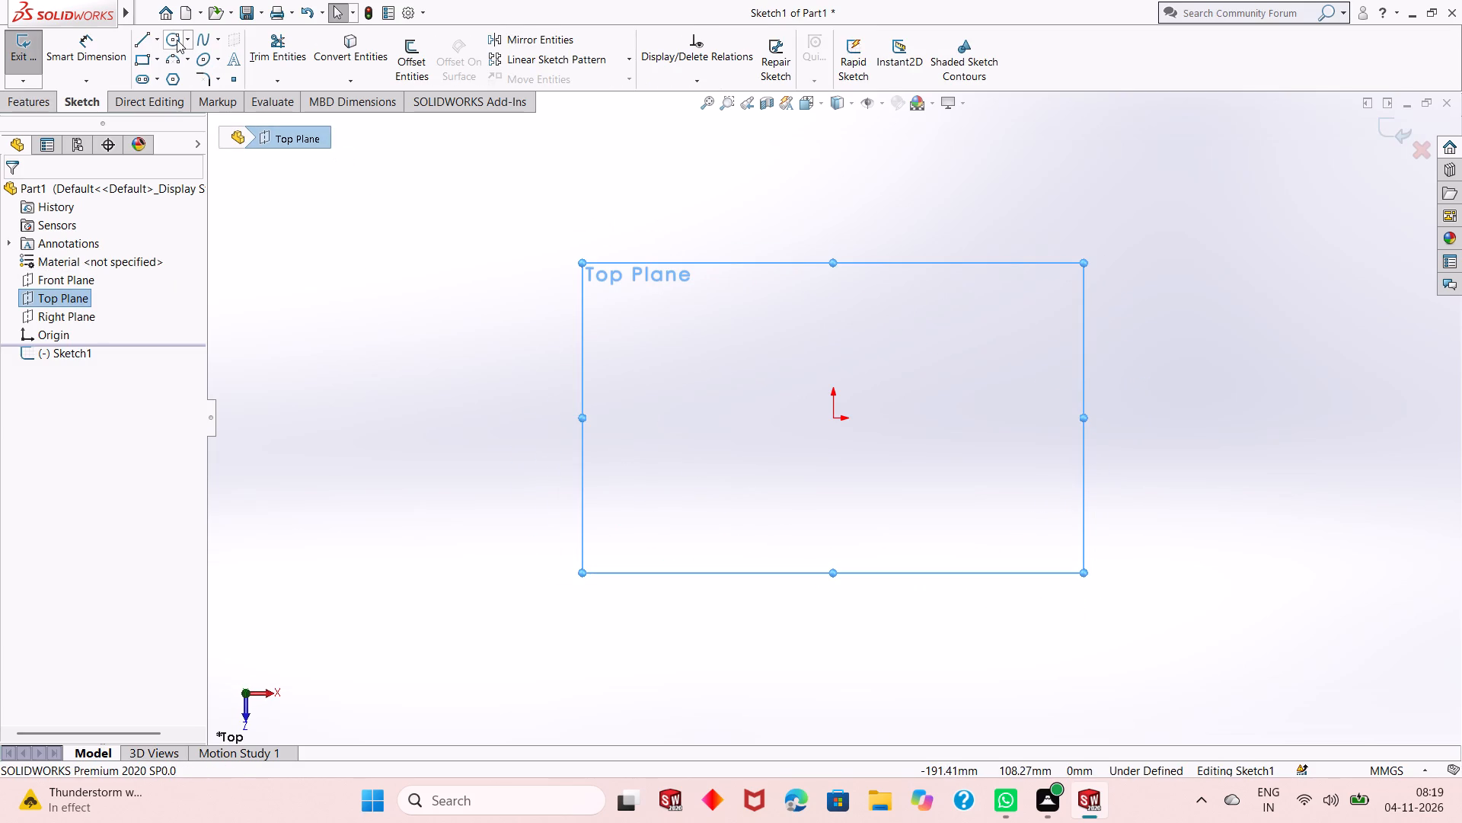
pyautogui.click(177, 40)
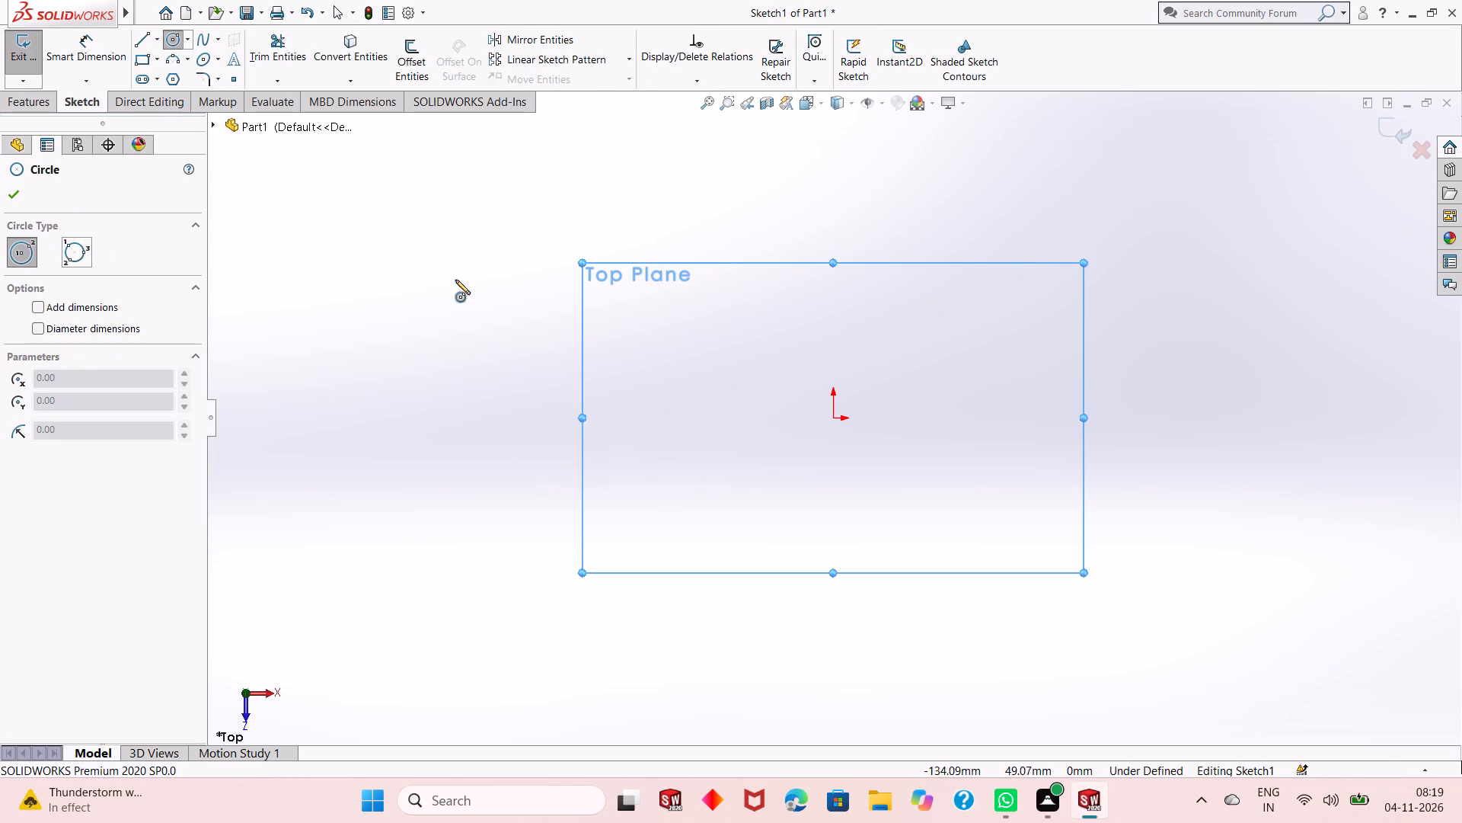
pyautogui.click(833, 416)
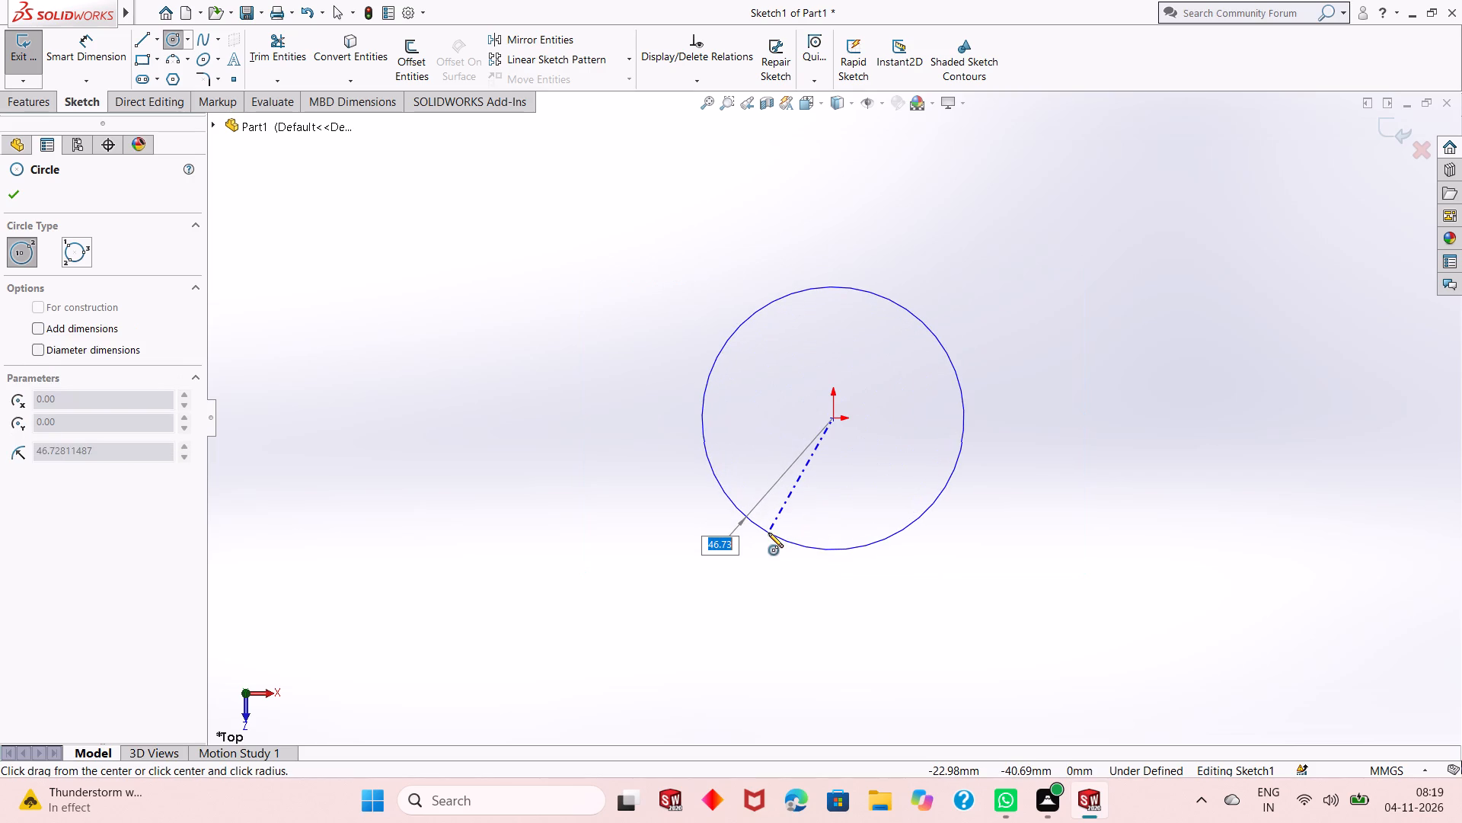
pyautogui.click(768, 534)
pyautogui.rightClick(583, 341)
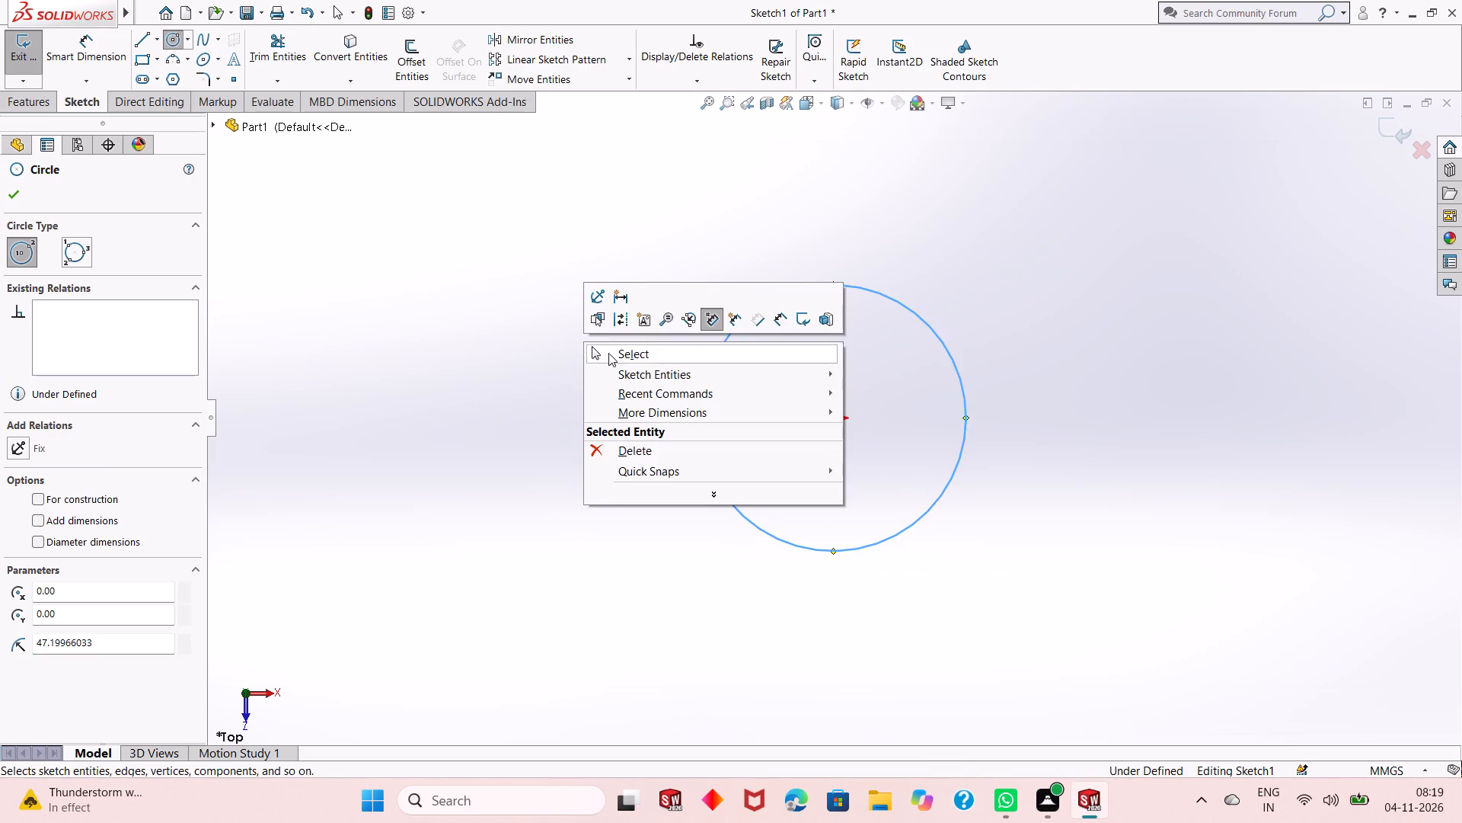
pyautogui.click(608, 353)
# Dimension the circle's diameter, placing the dimension outside the circle, and open its value for editing.
pyautogui.click(94, 46)
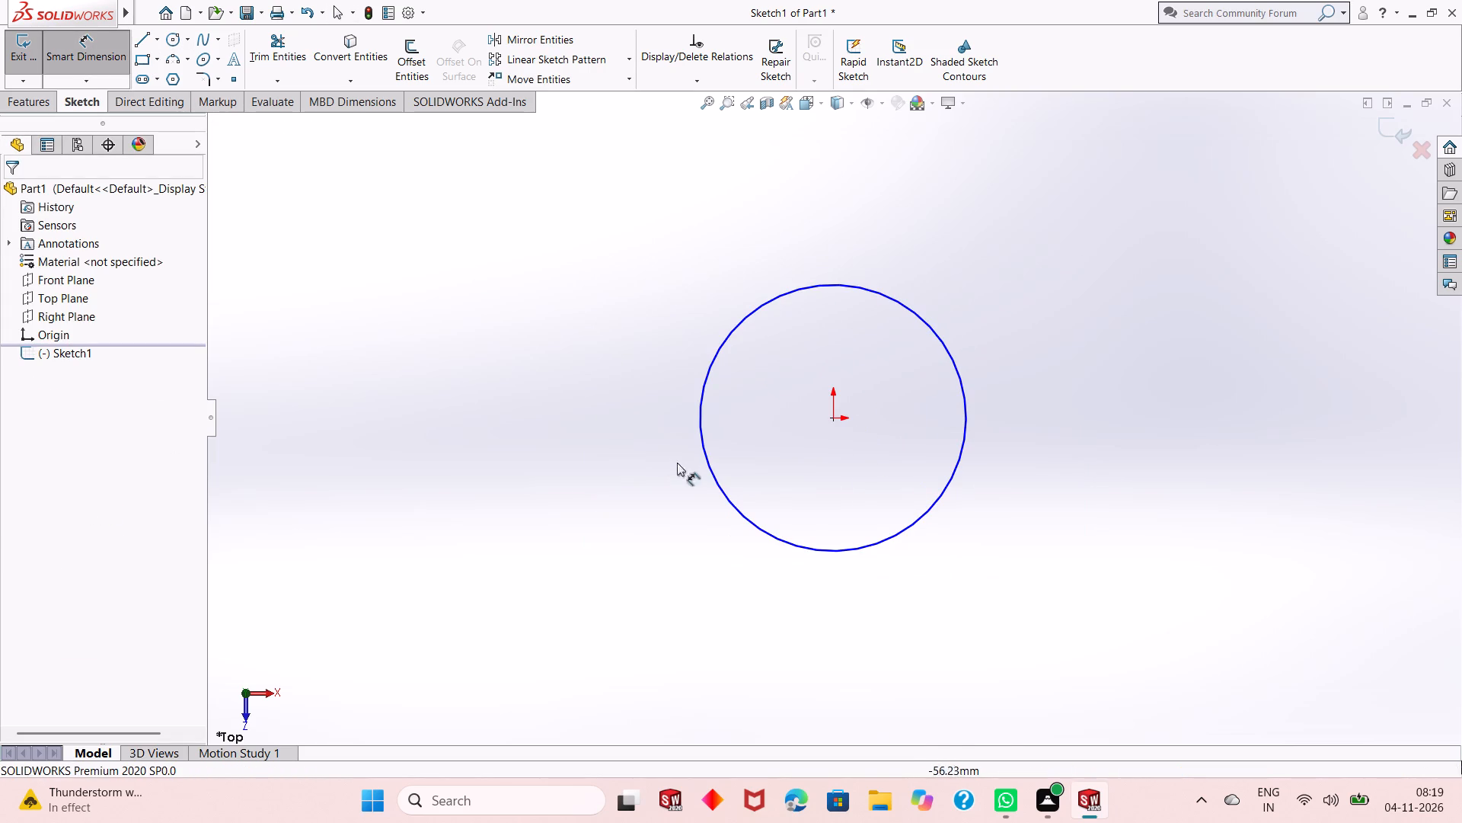
pyautogui.click(726, 501)
pyautogui.click(546, 591)
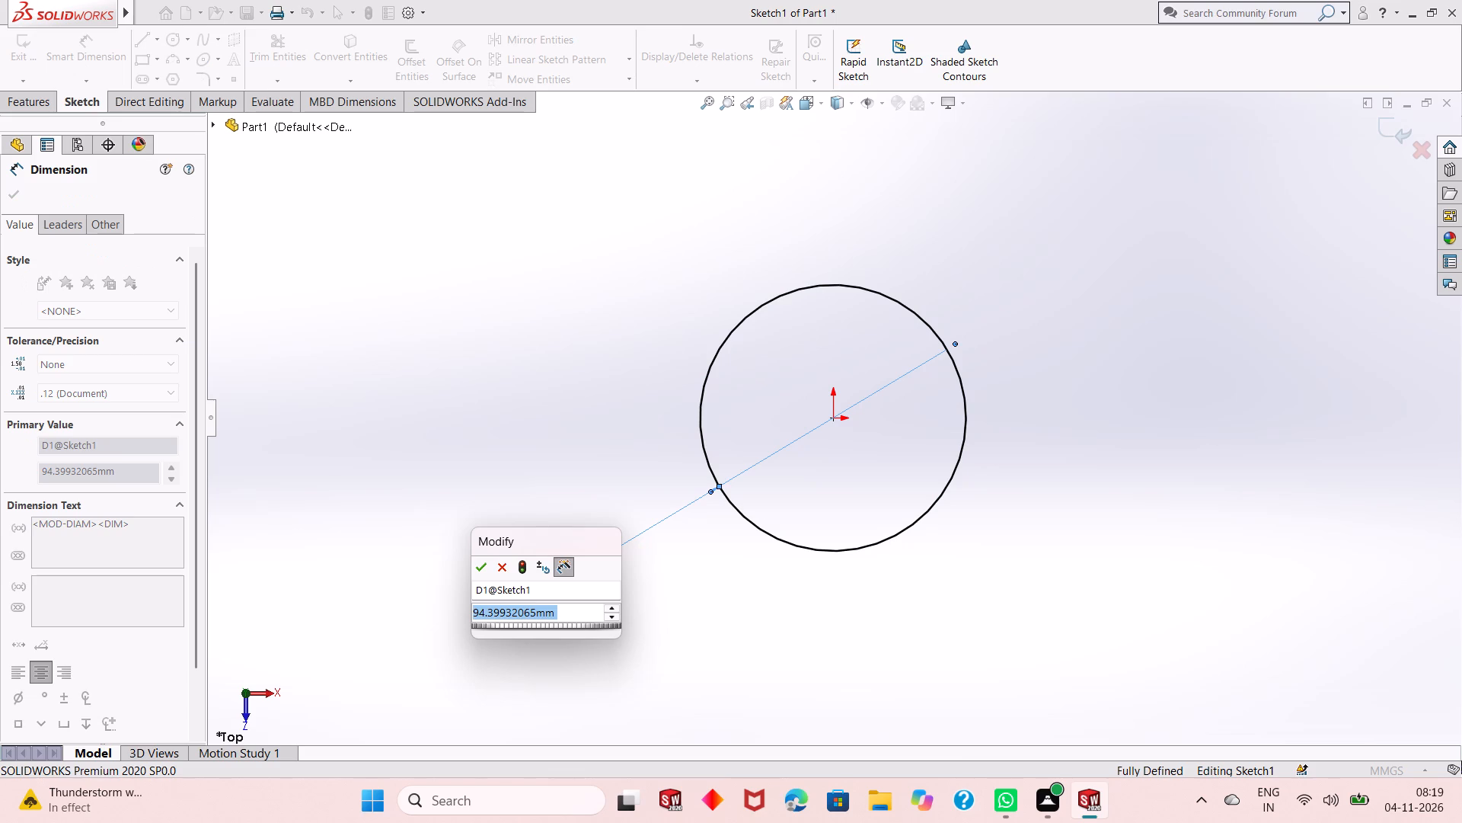
pyautogui.press('1')
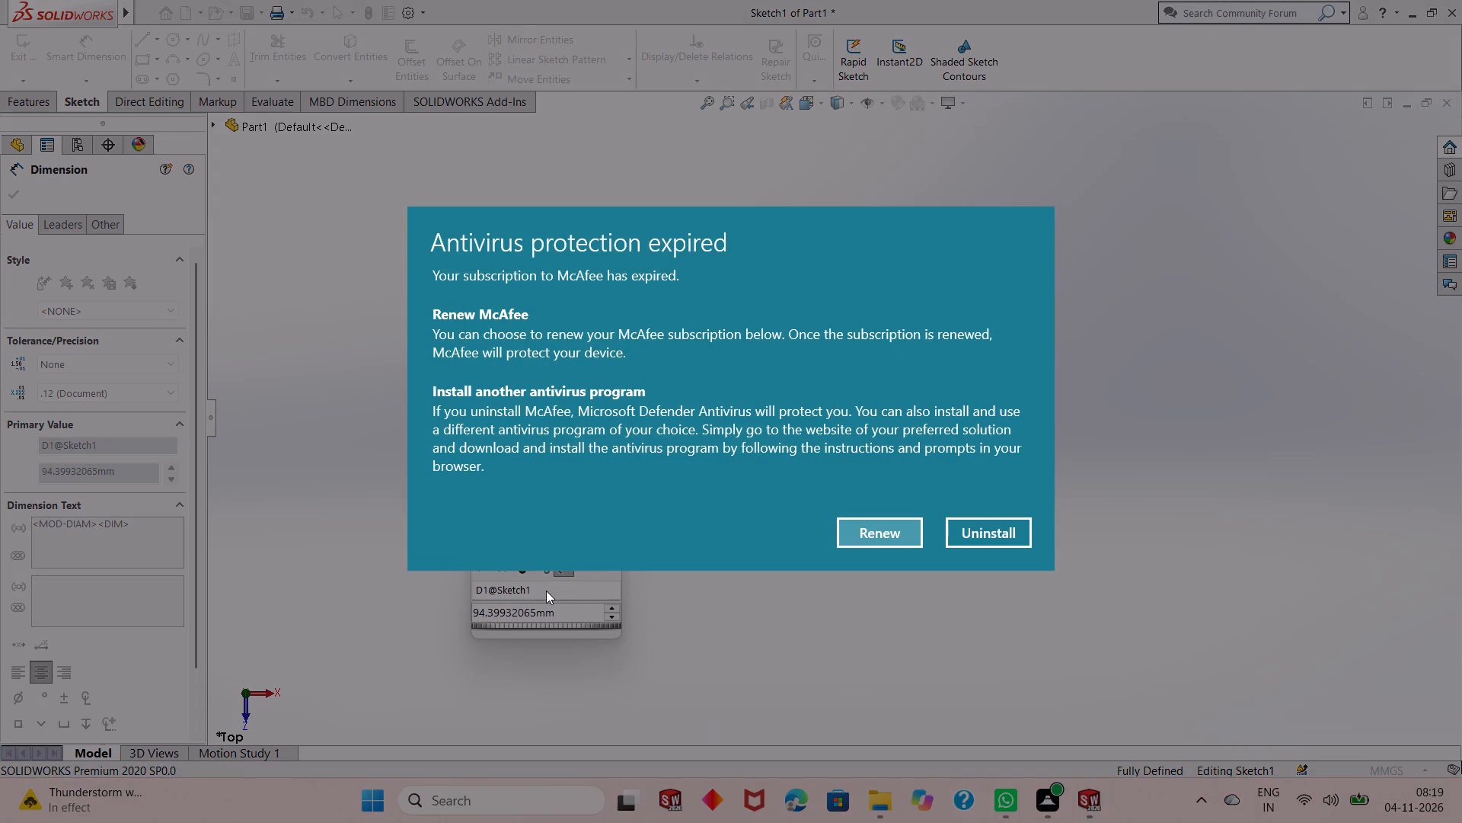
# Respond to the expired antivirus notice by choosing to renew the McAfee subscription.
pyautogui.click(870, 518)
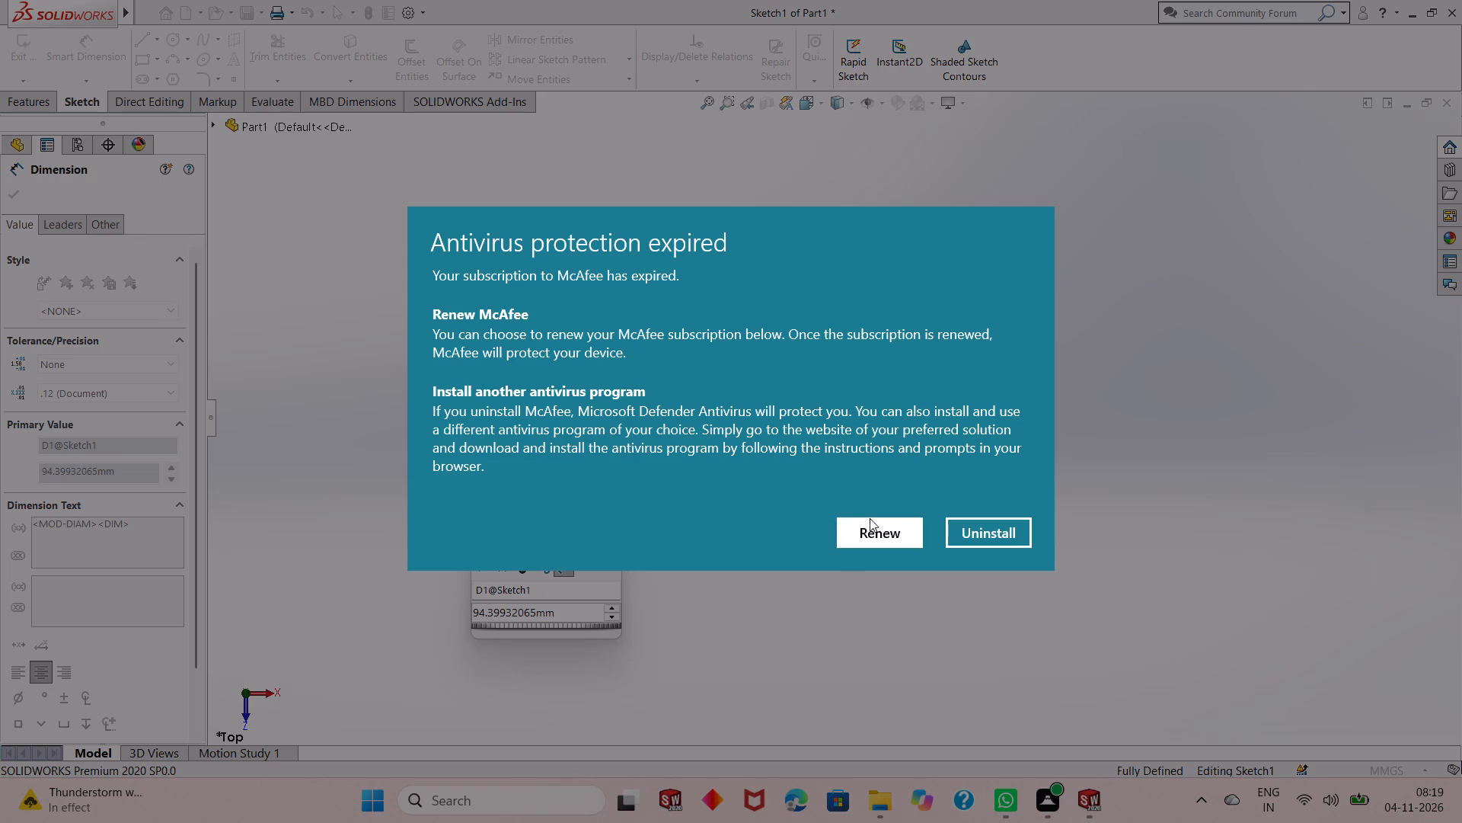
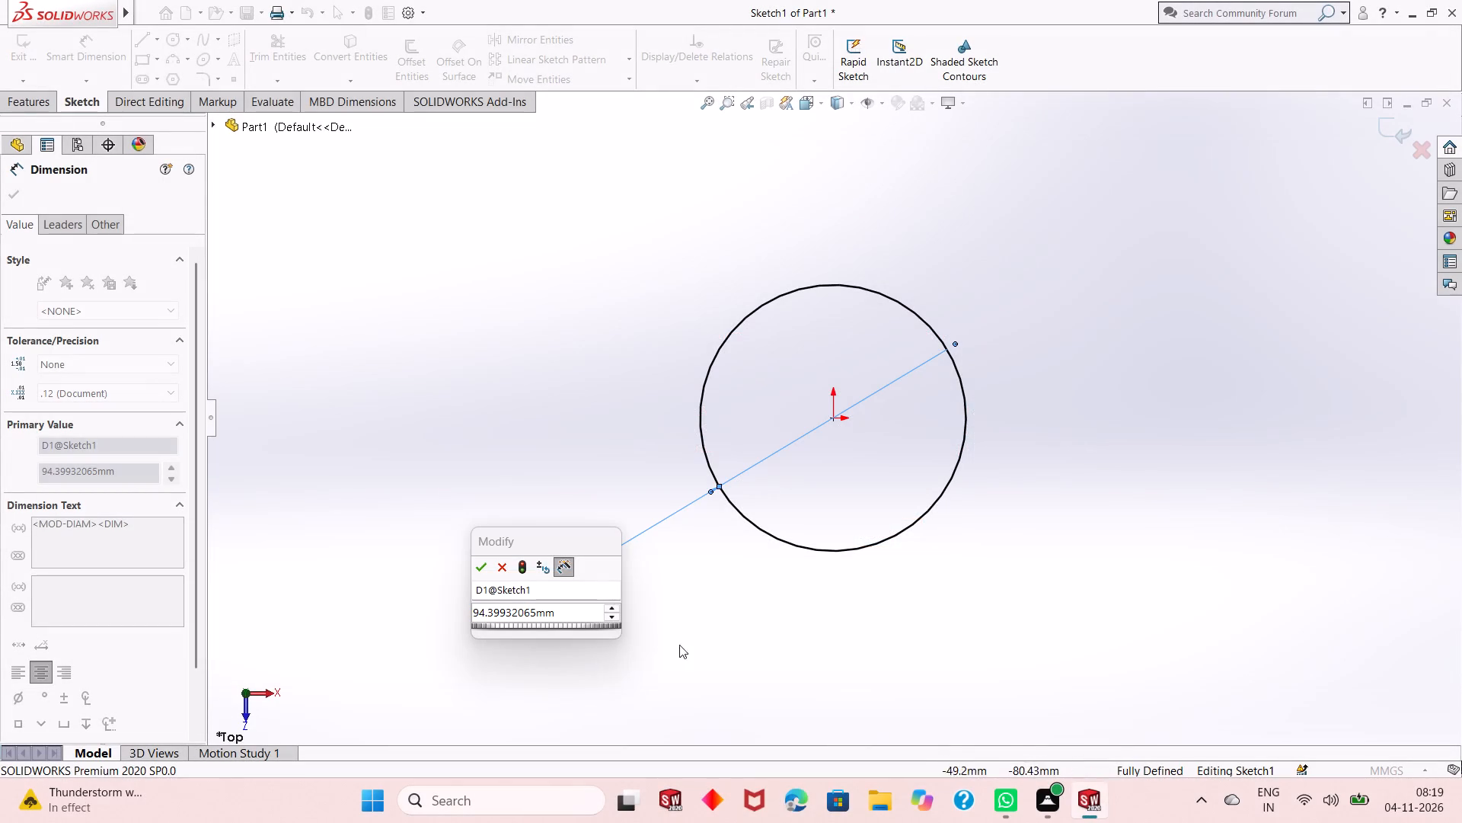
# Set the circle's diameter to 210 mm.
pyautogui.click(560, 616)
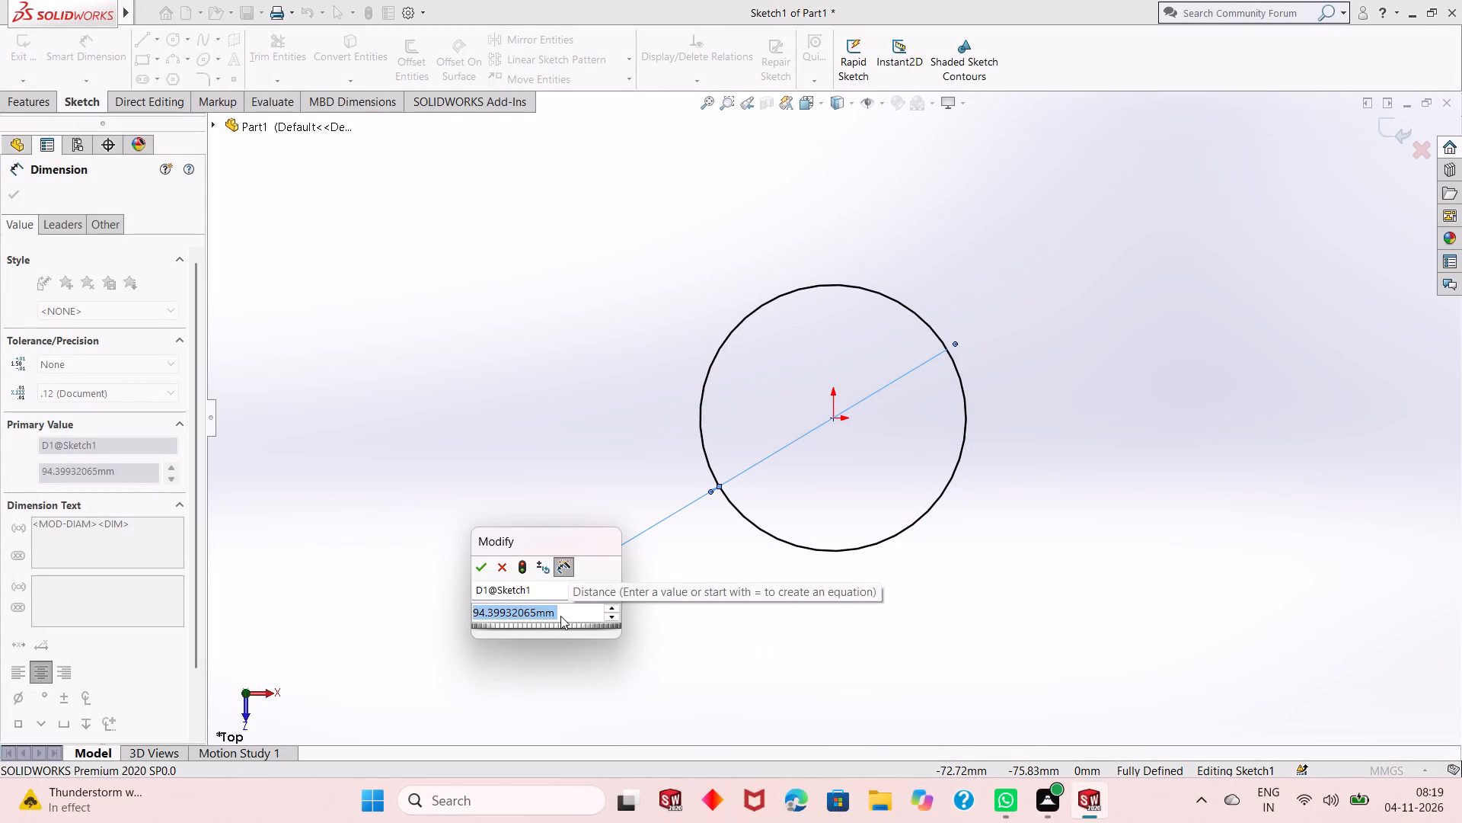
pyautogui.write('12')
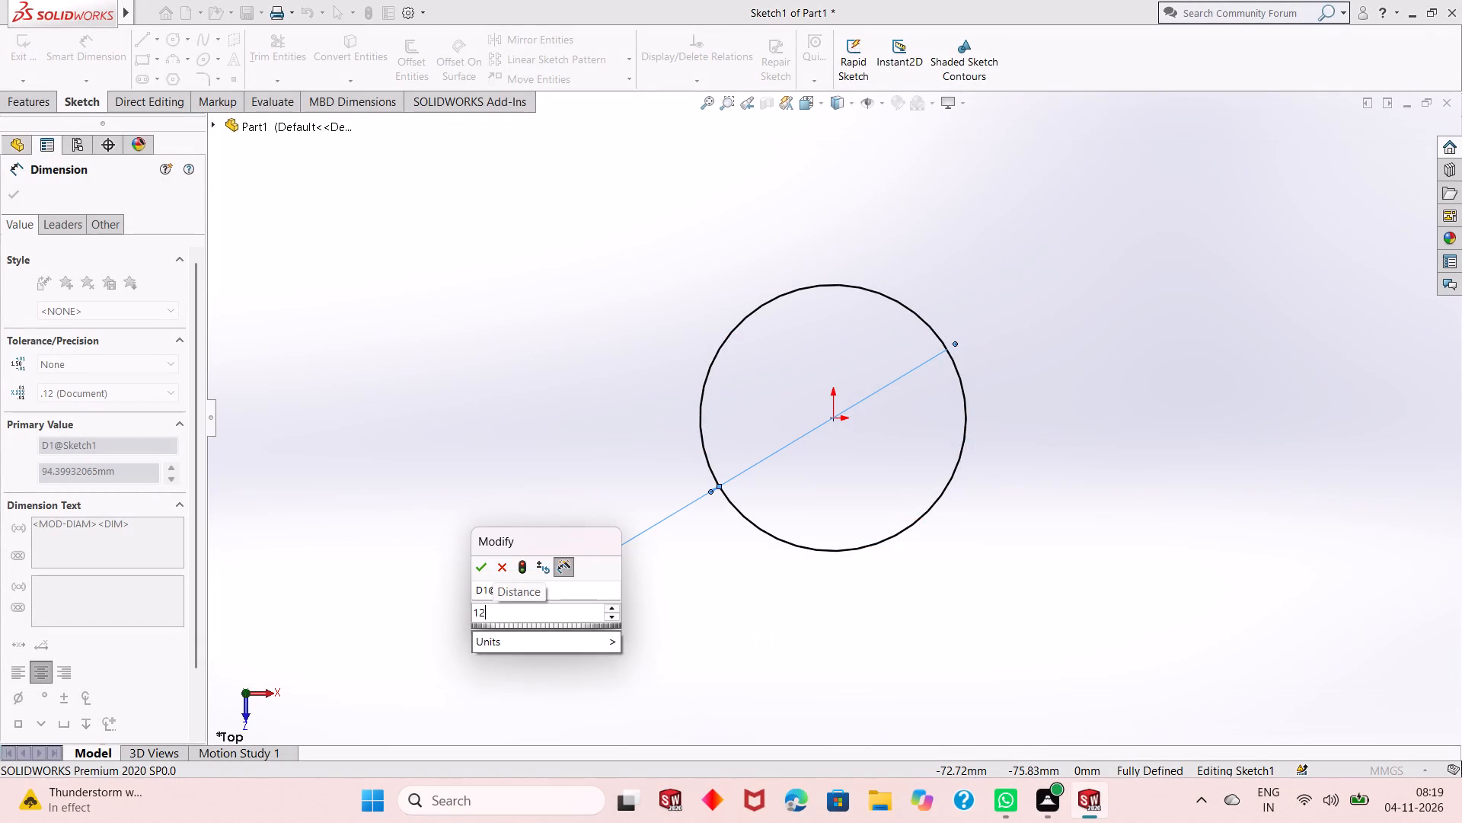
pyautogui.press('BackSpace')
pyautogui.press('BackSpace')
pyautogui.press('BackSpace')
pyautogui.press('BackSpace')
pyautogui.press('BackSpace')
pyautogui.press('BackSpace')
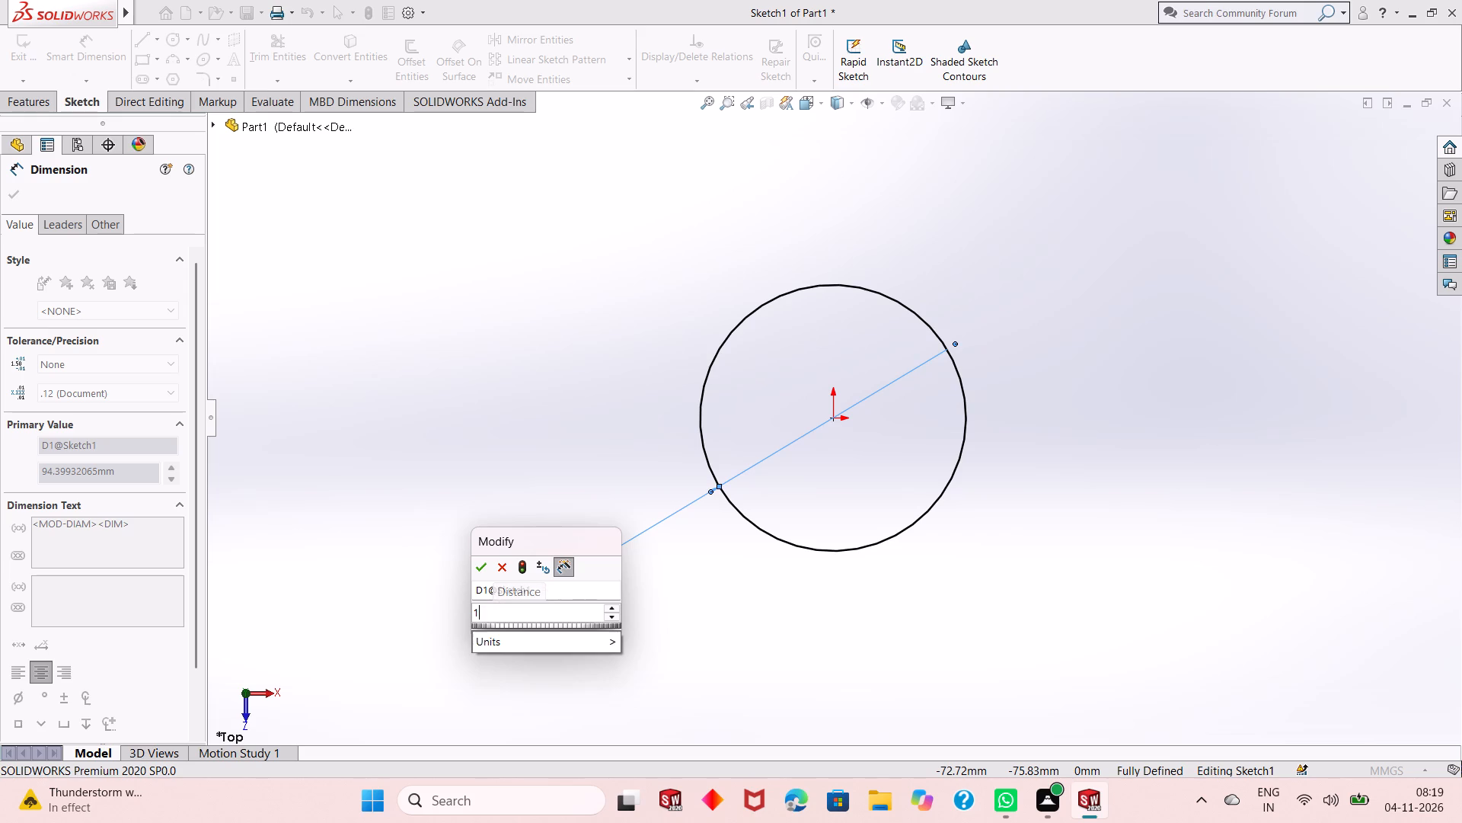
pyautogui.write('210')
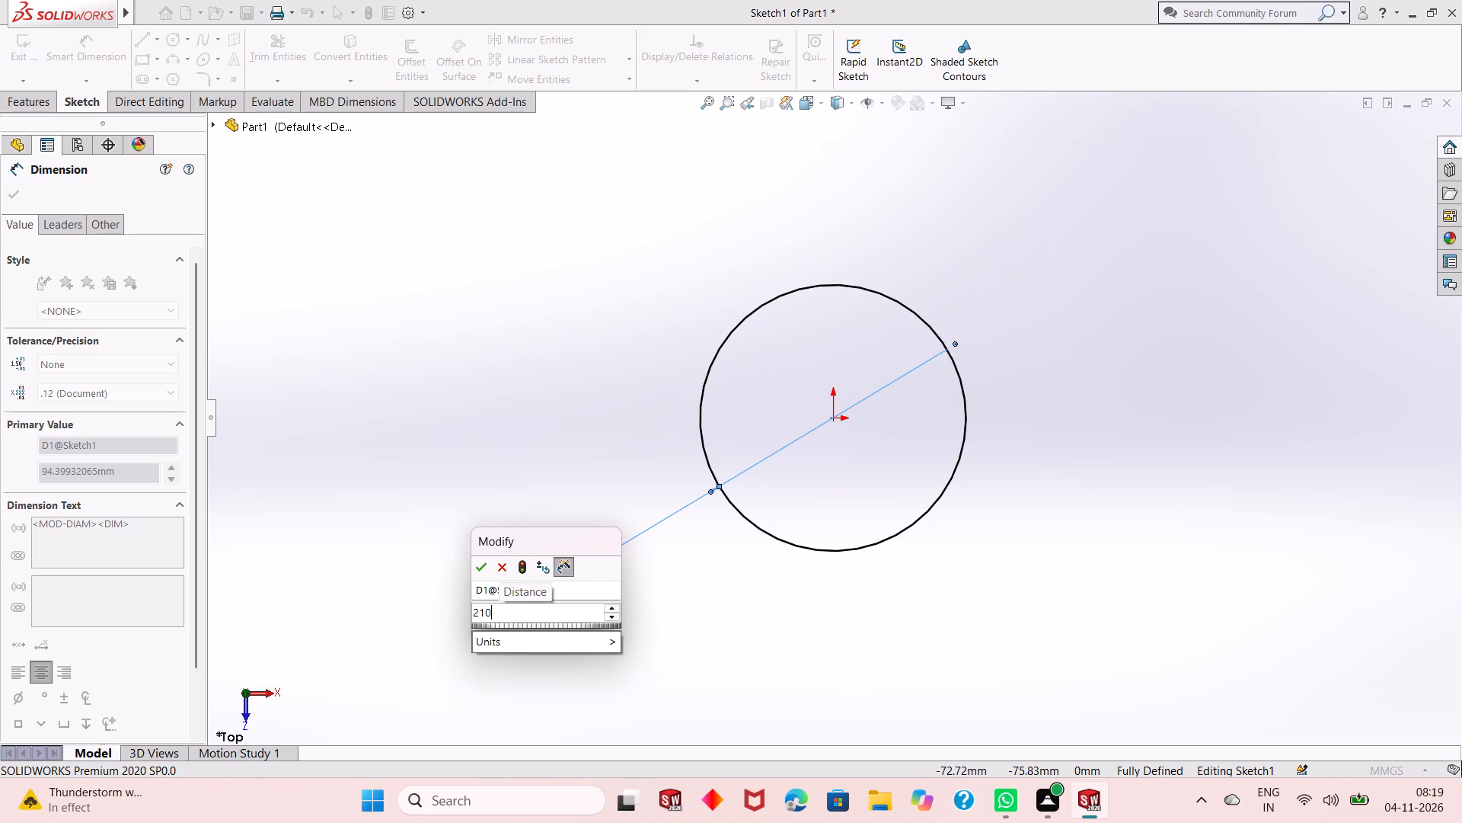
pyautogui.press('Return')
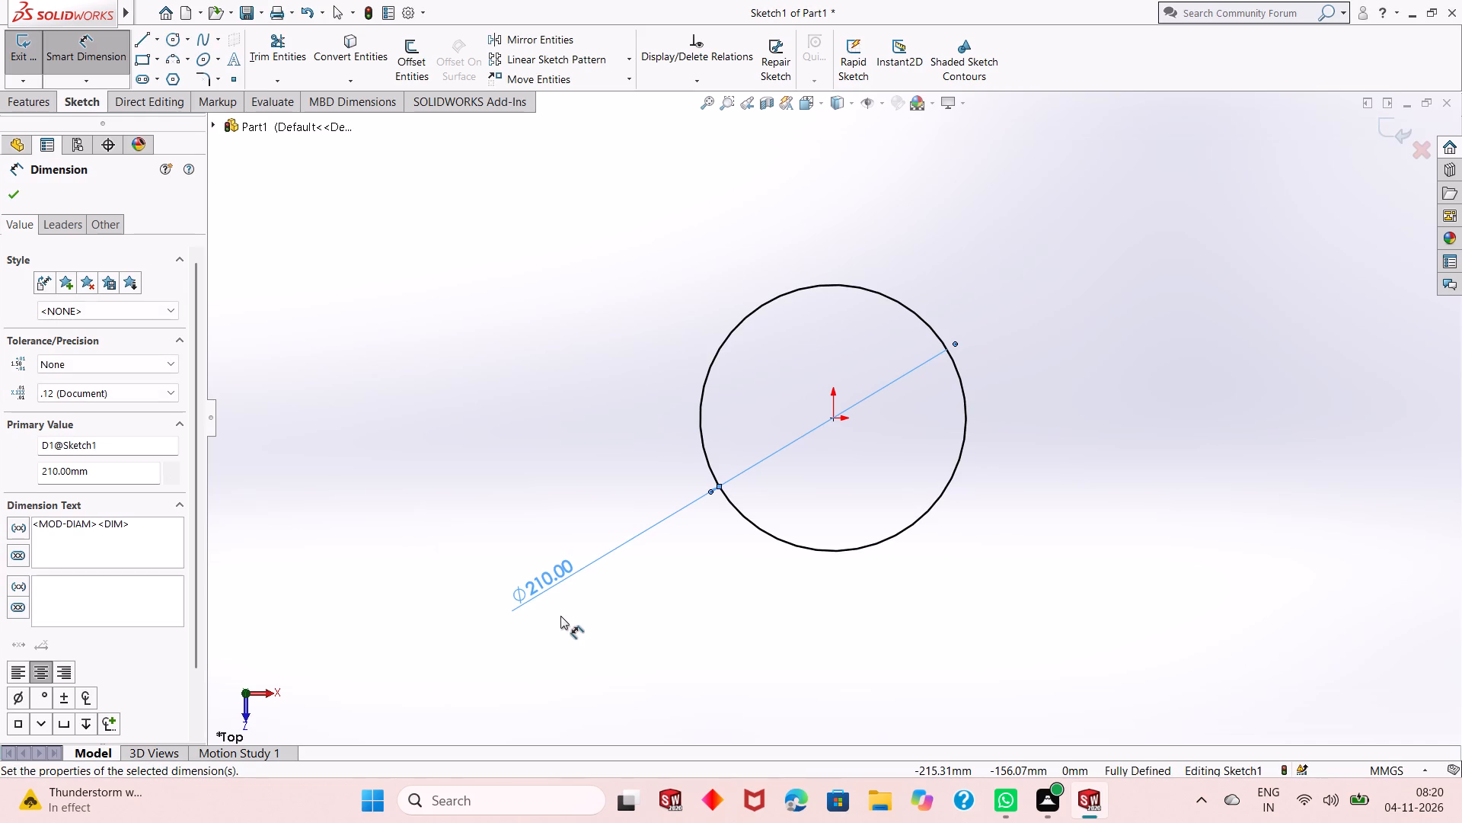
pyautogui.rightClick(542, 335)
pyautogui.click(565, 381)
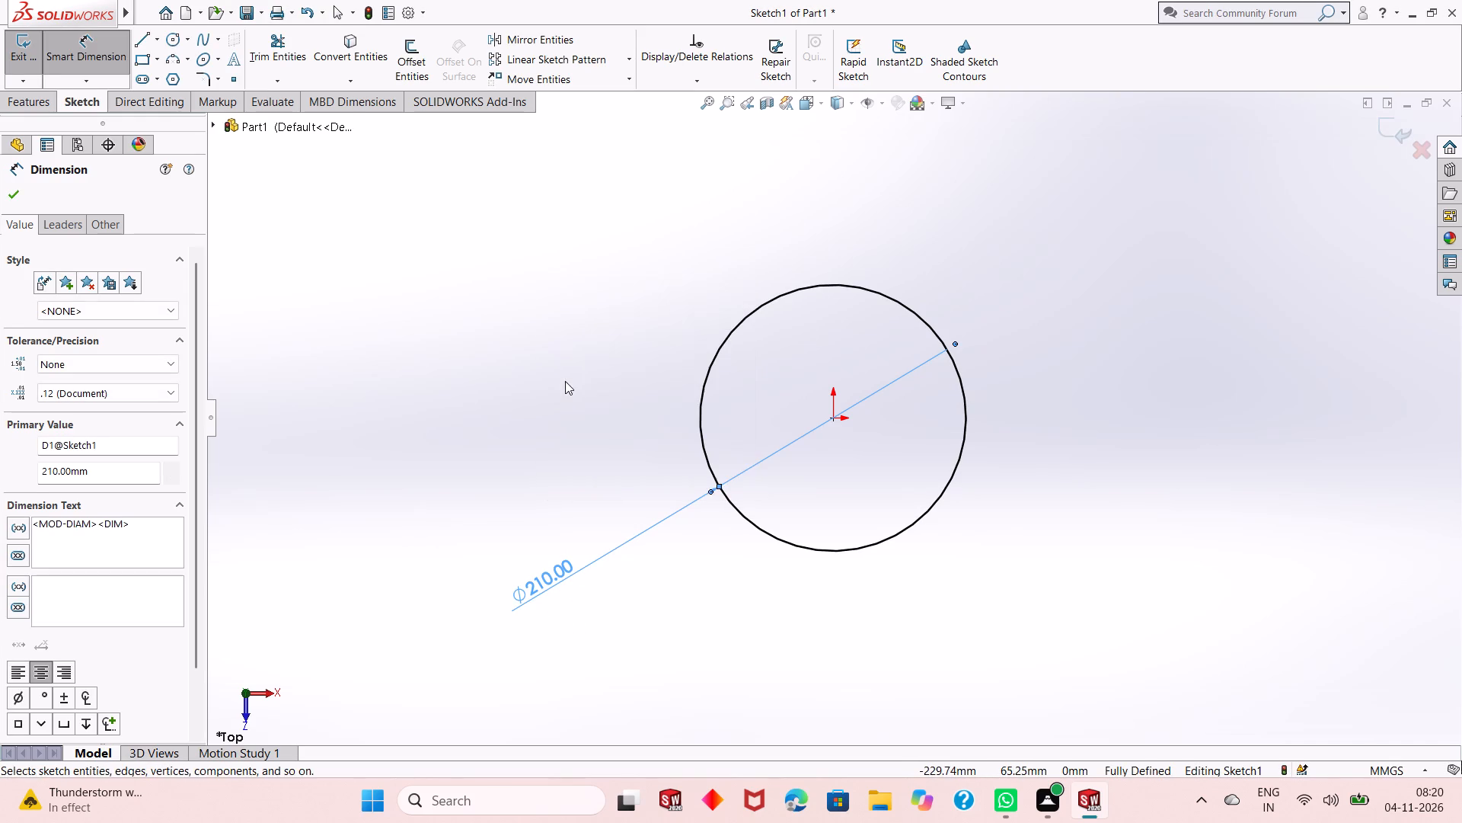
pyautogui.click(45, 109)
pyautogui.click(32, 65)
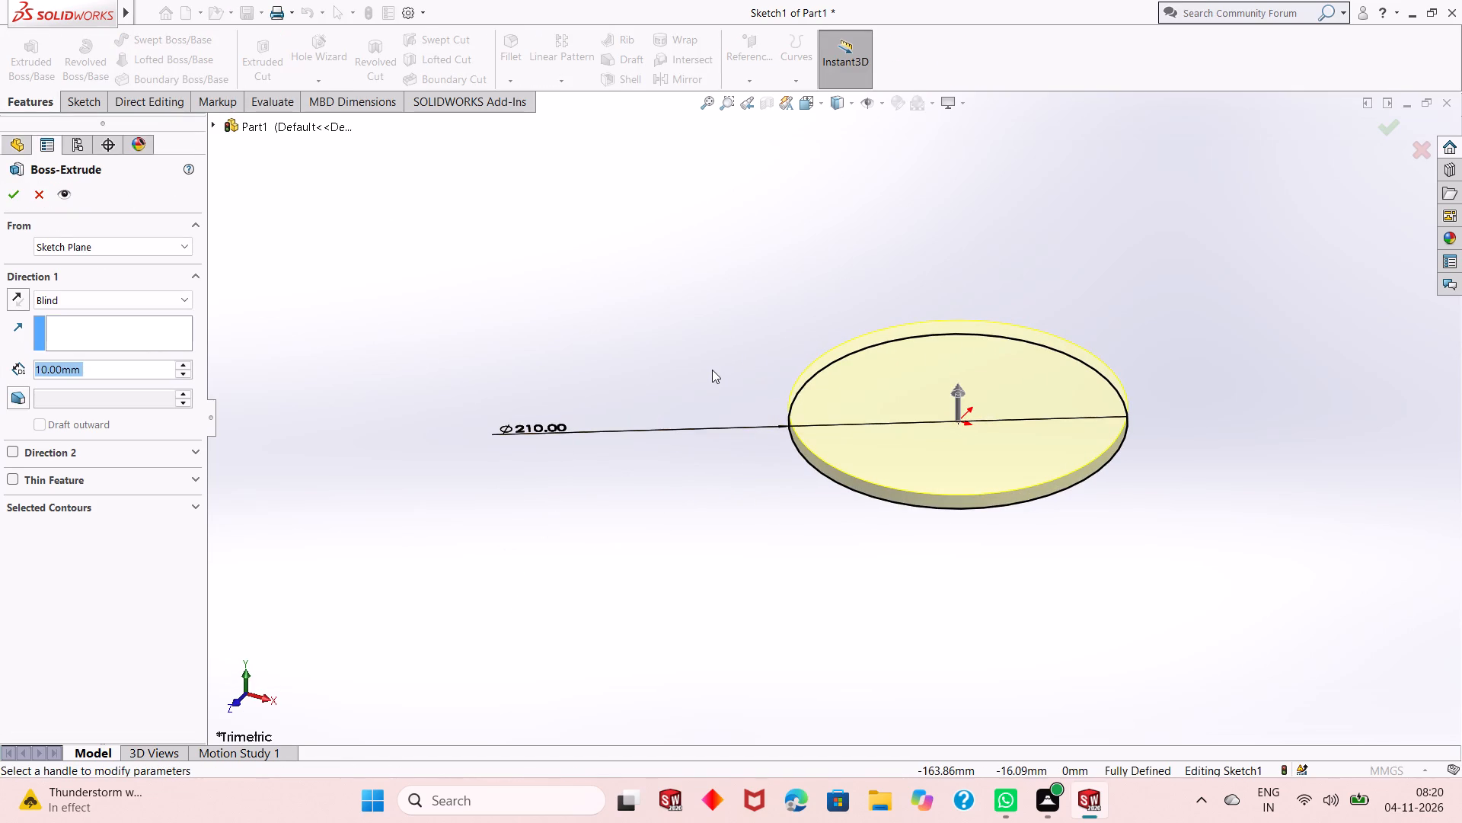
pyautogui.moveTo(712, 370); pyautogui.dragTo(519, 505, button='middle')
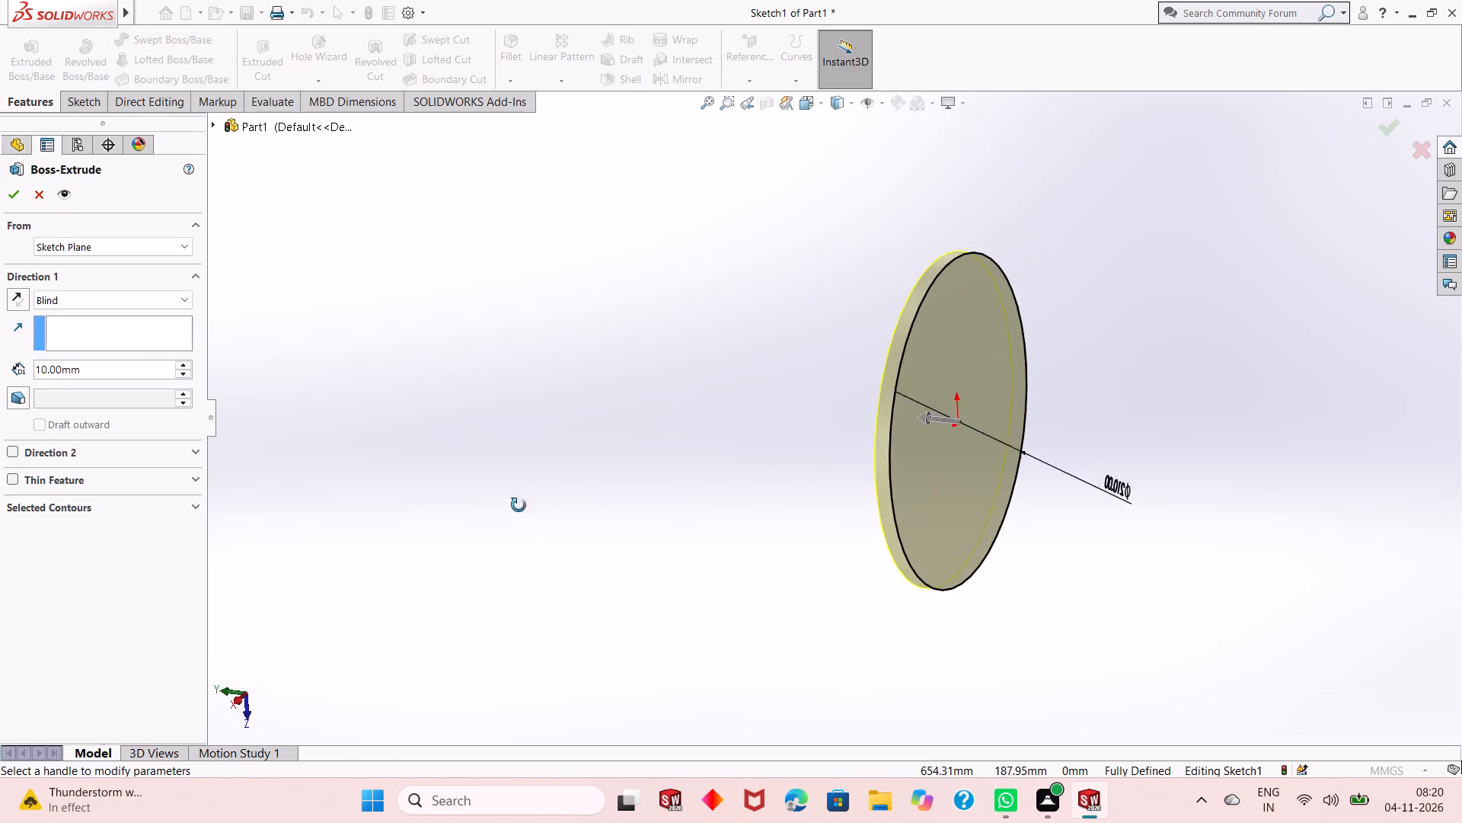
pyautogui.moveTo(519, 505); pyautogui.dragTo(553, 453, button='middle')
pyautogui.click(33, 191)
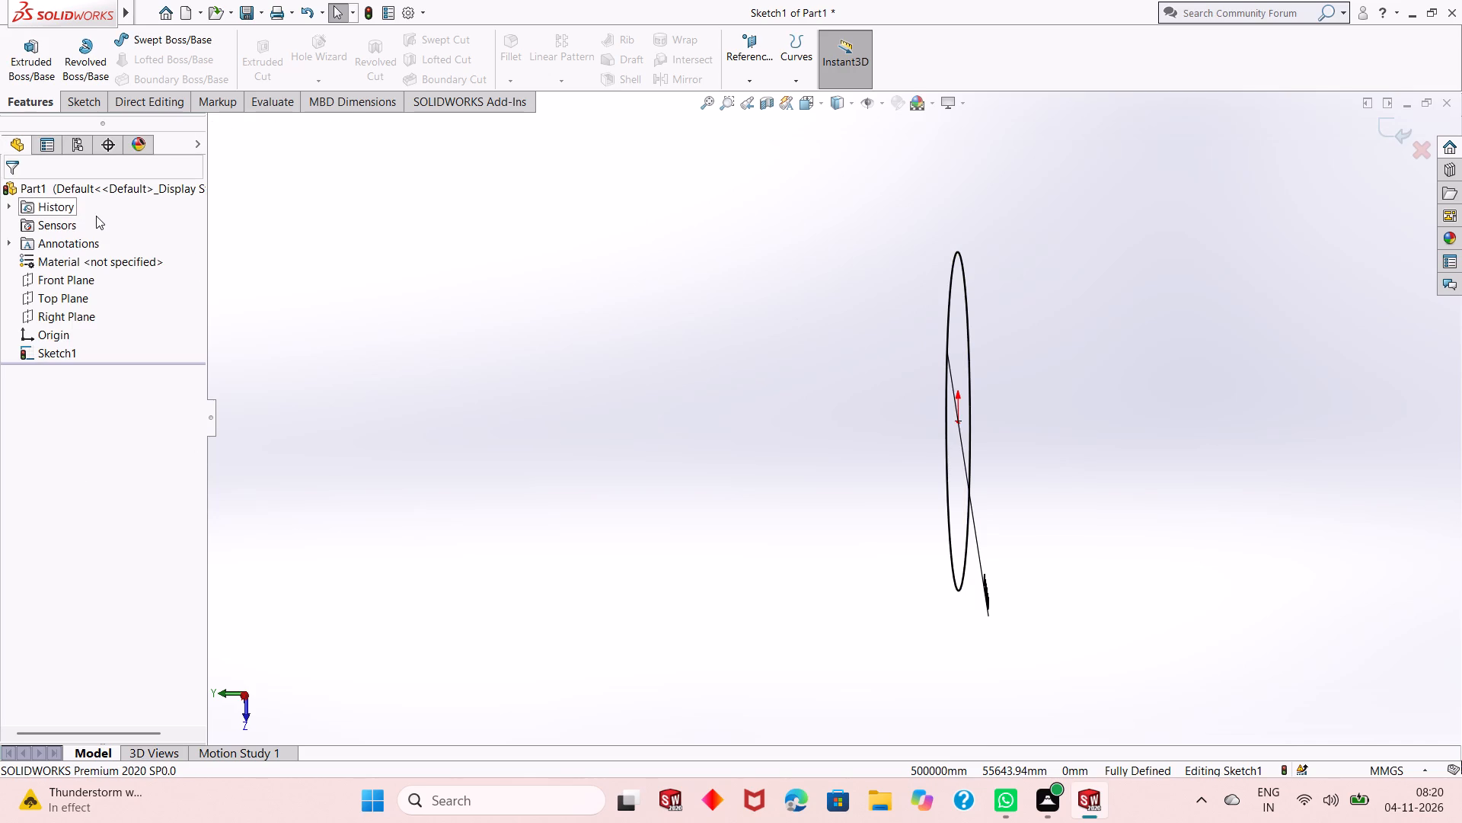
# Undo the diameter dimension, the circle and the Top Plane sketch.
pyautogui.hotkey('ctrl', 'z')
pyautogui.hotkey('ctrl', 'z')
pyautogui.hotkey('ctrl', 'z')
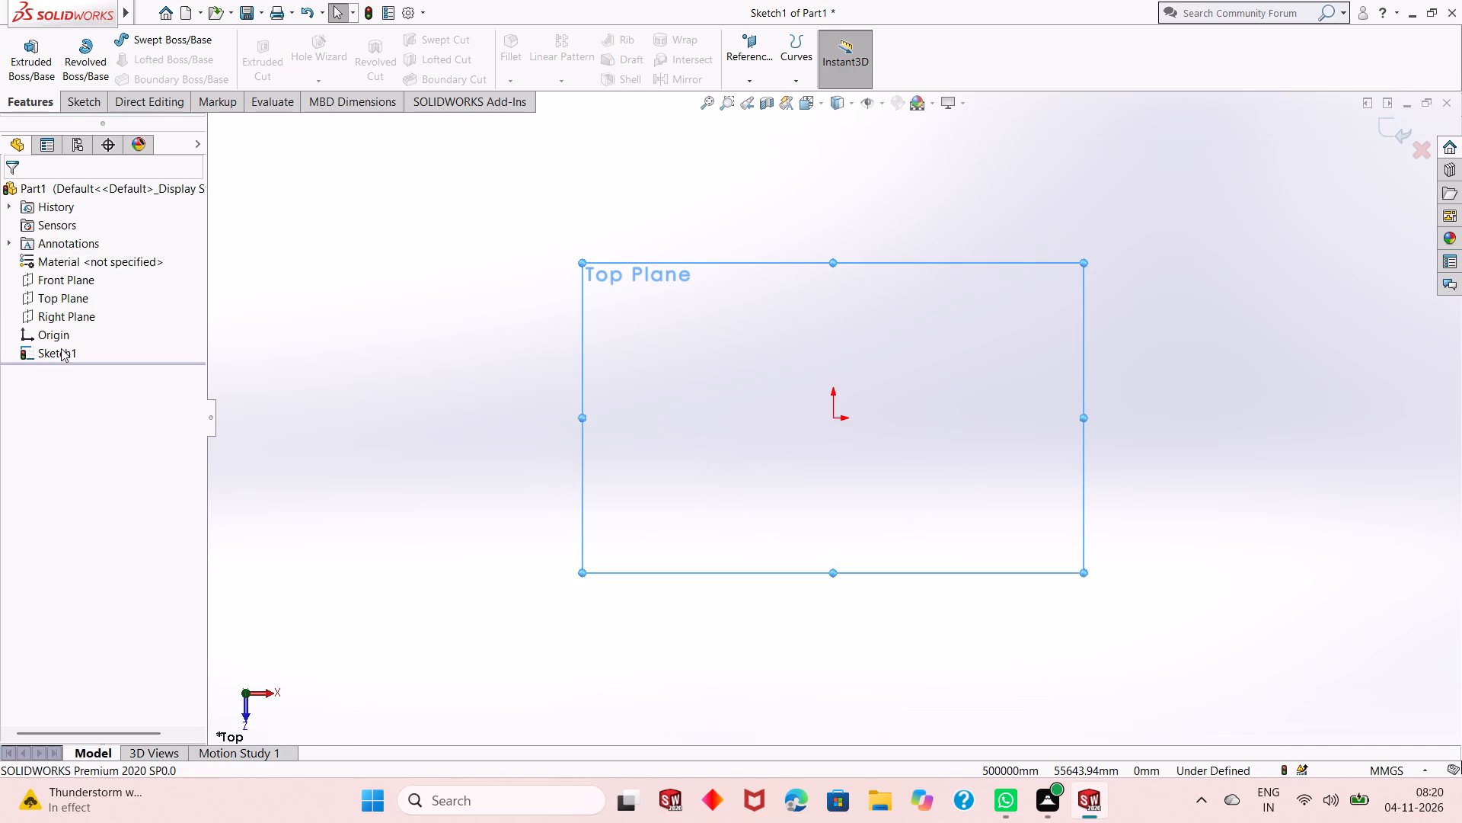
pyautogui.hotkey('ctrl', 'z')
# Start a sketch on the Front Plane and draw a circle centred on the origin with a radius of about 50 mm.
pyautogui.click(72, 284)
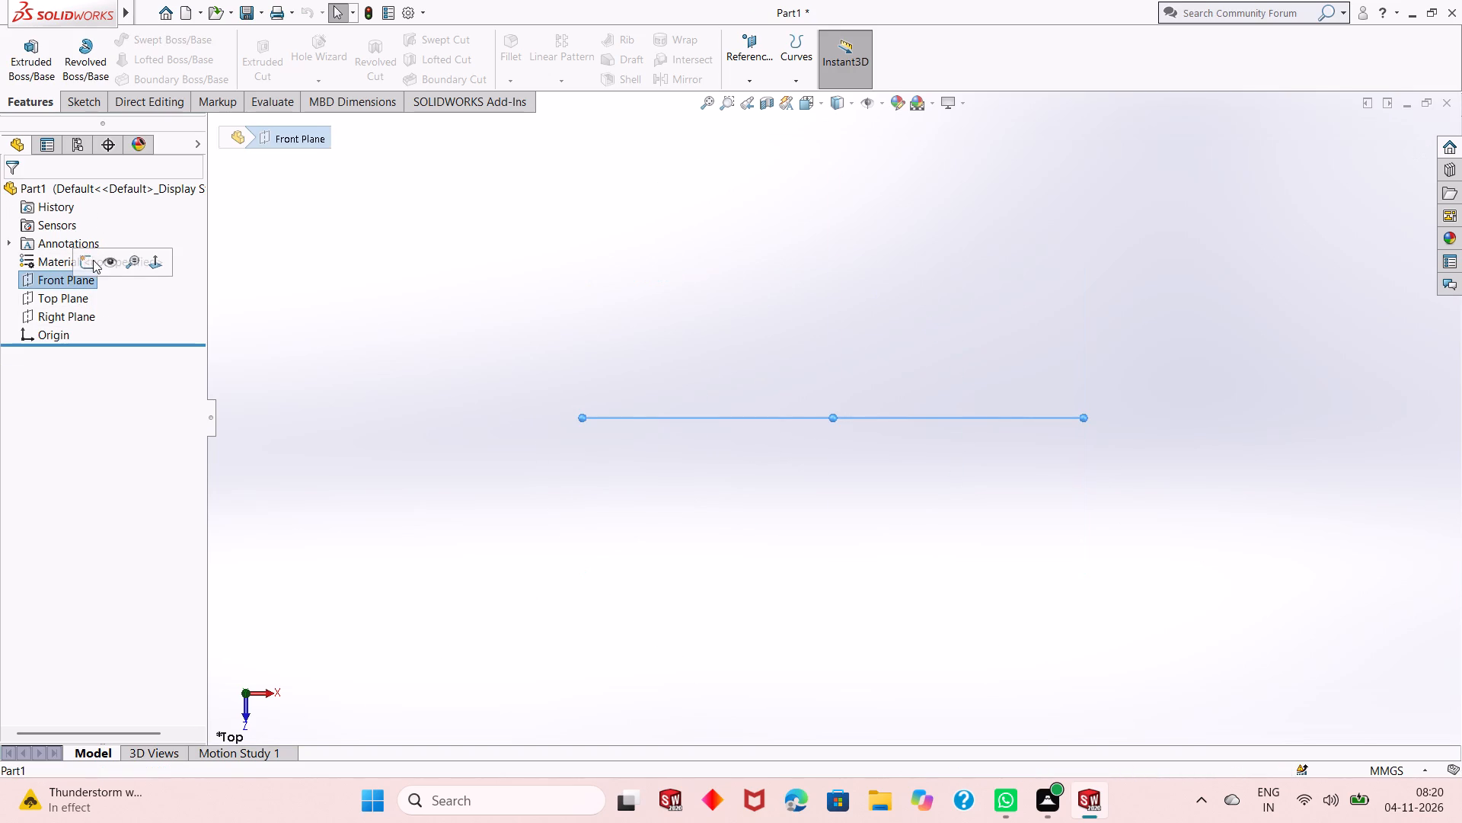
pyautogui.click(93, 260)
pyautogui.click(172, 35)
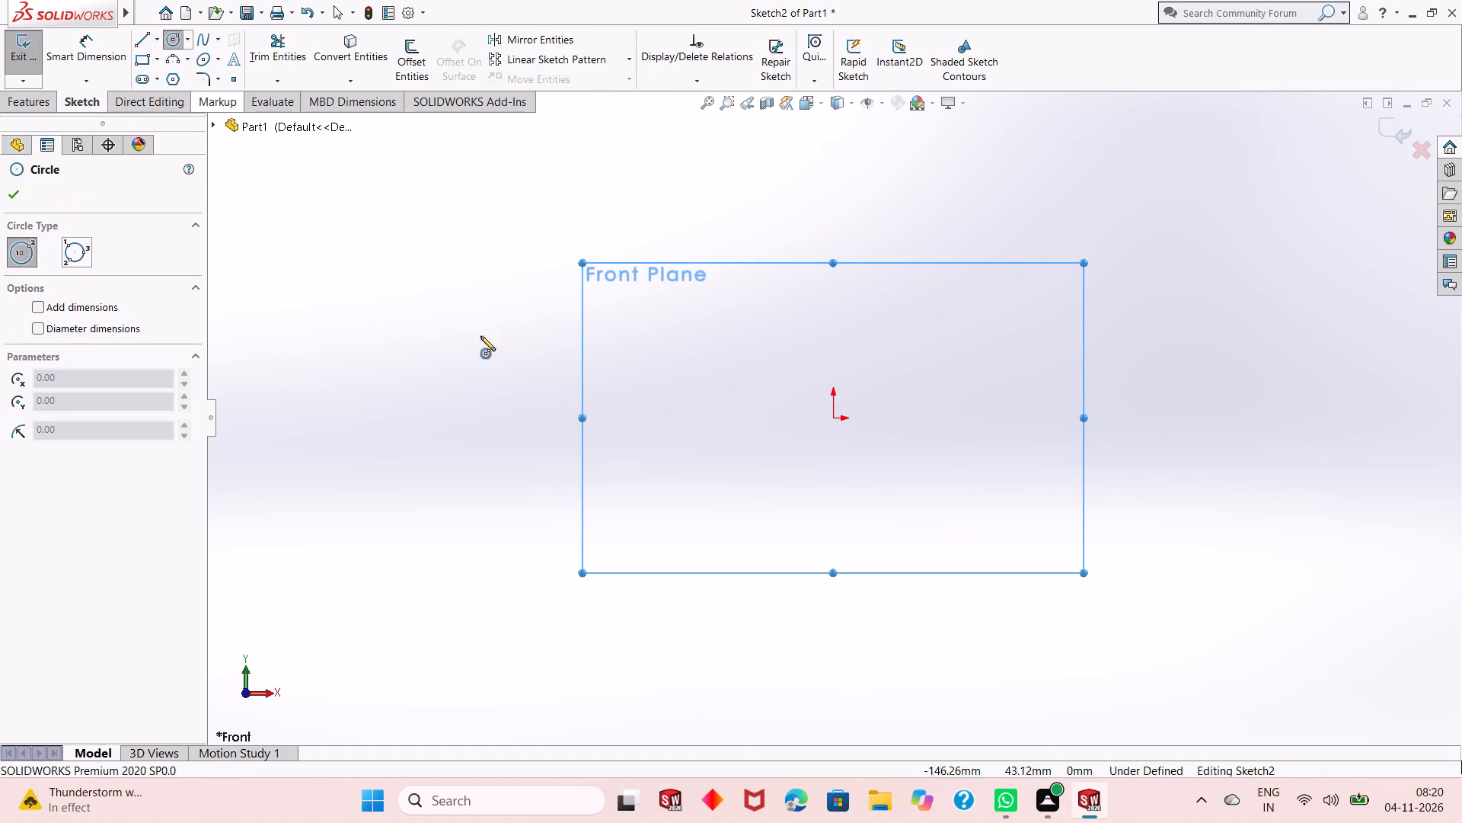
pyautogui.click(831, 420)
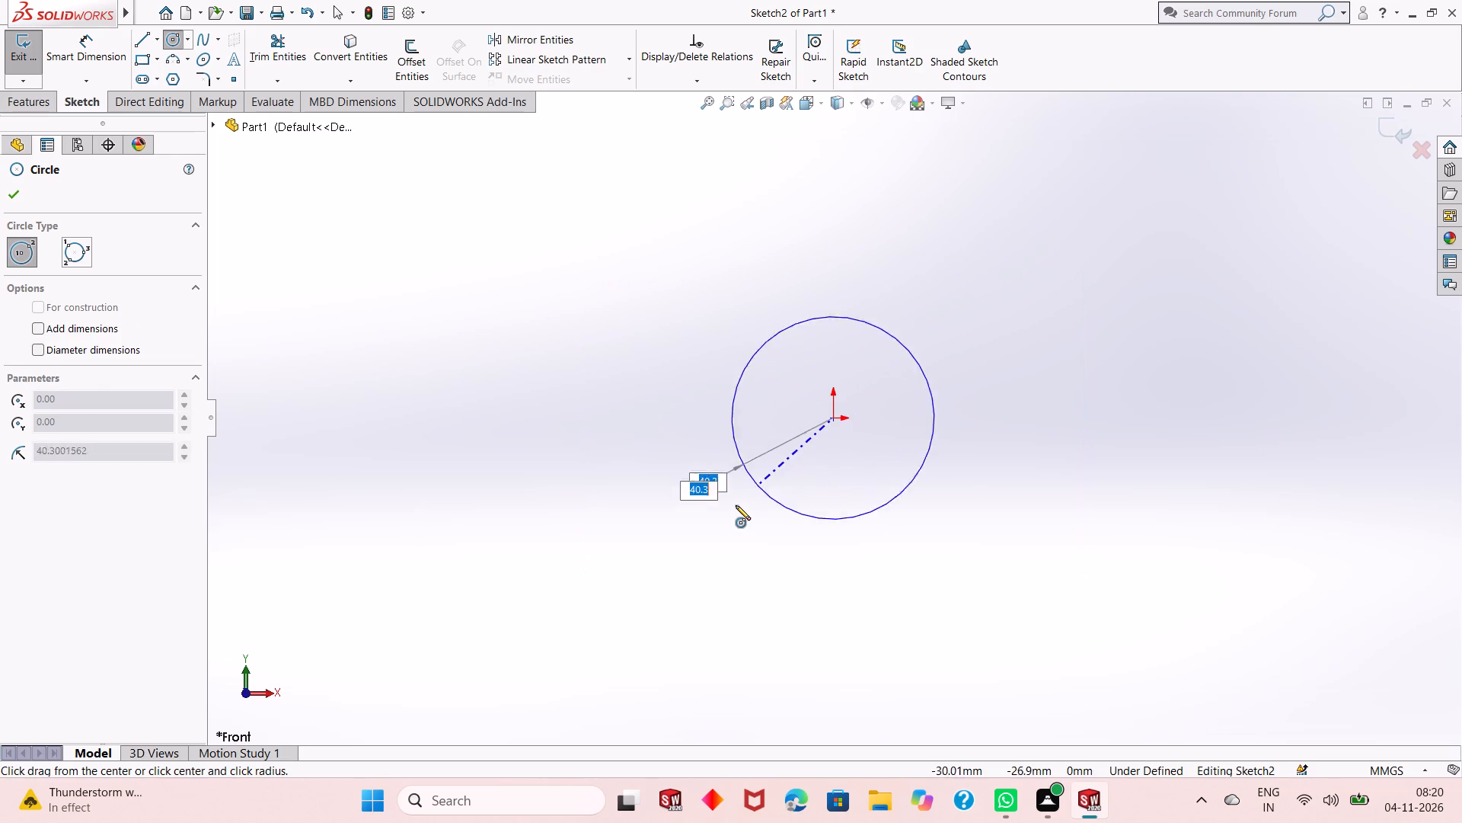
pyautogui.click(727, 512)
pyautogui.rightClick(558, 271)
pyautogui.click(604, 283)
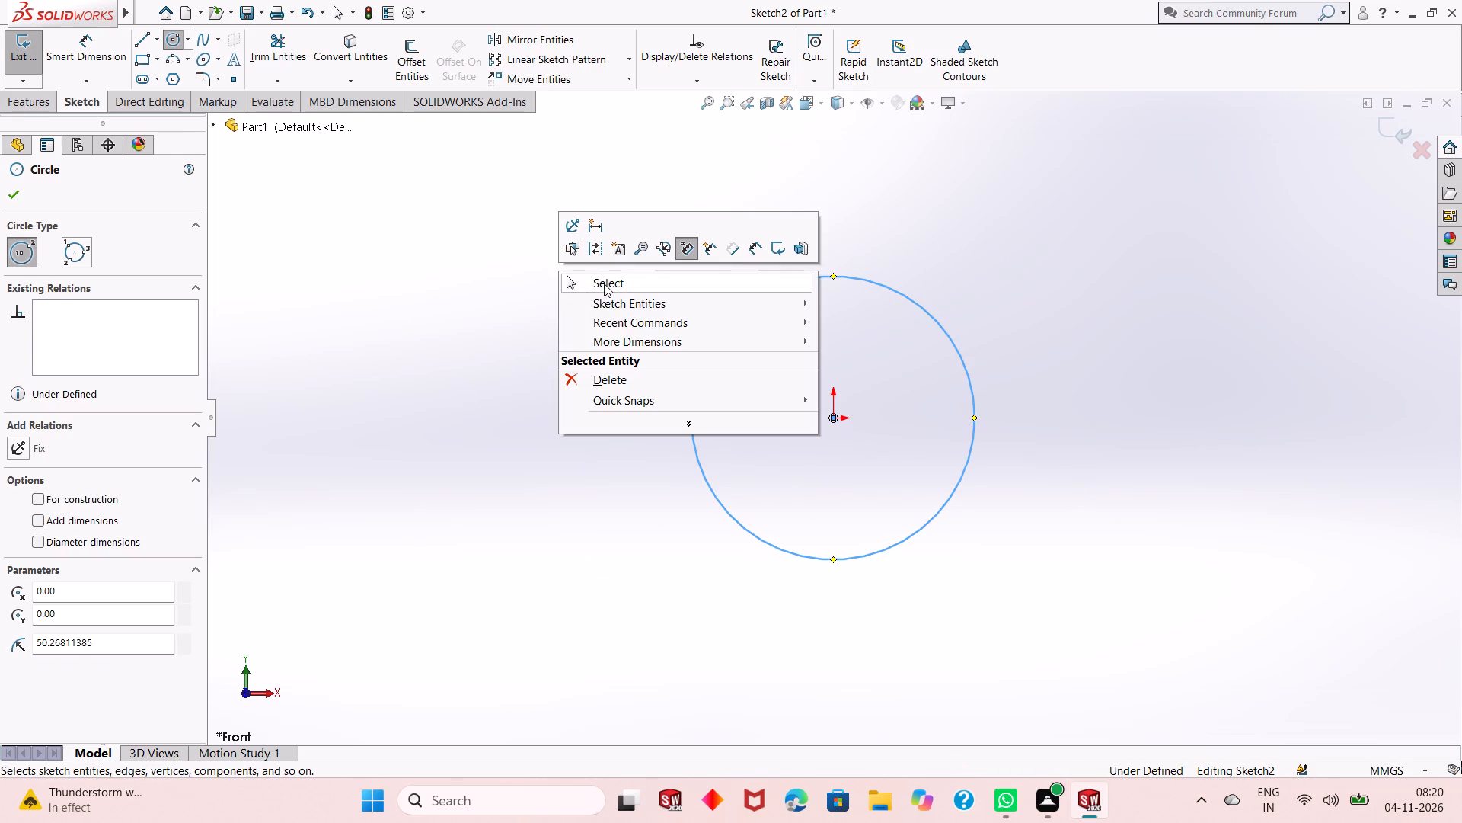
# Dimension the circle's diameter as 210 mm, placing the dimension outside the circle, and dismiss the Windows Firewall notification.
pyautogui.click(104, 48)
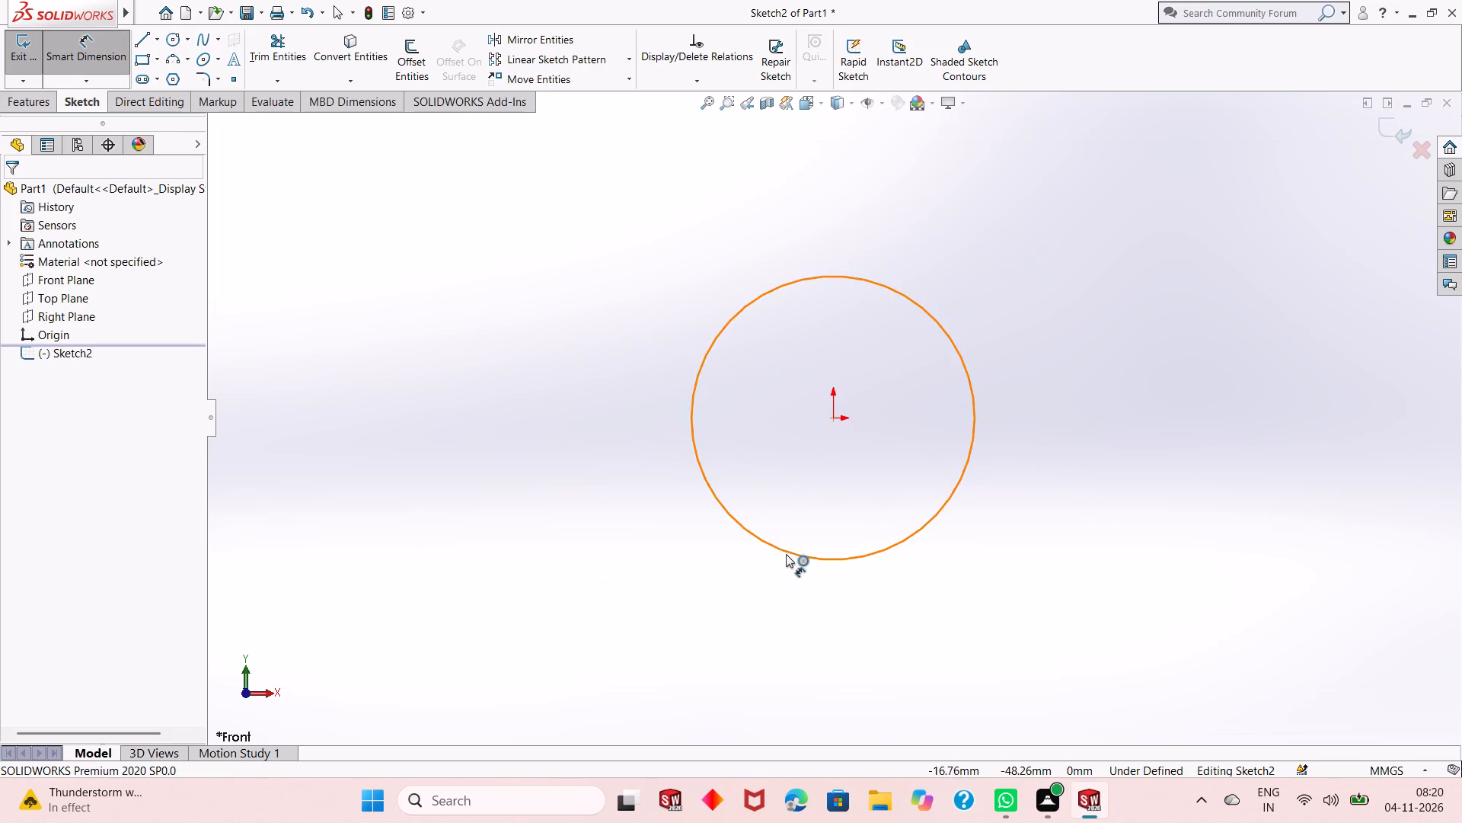
pyautogui.click(790, 550)
pyautogui.click(601, 647)
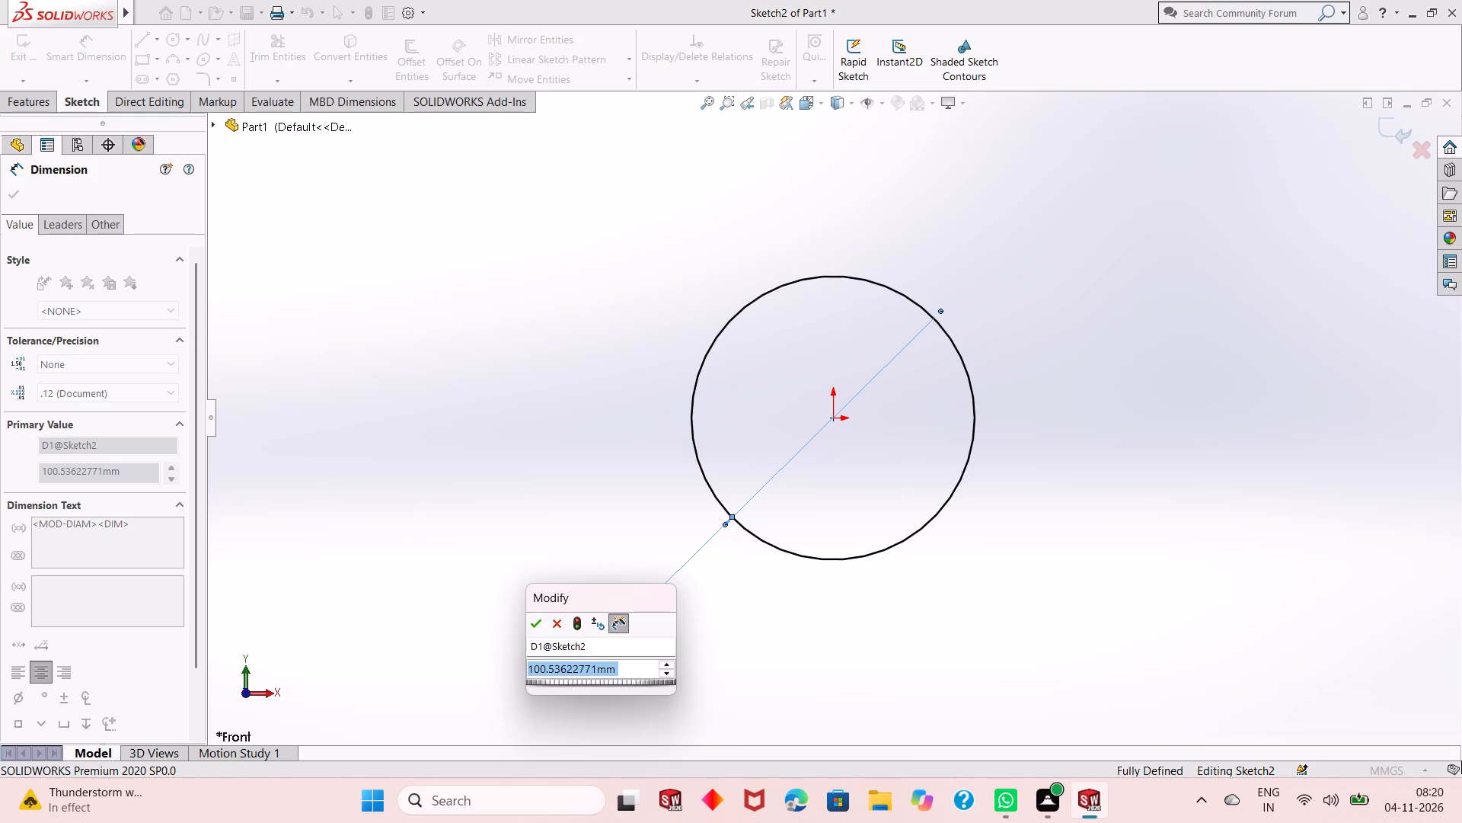
pyautogui.write('210')
pyautogui.press('Return')
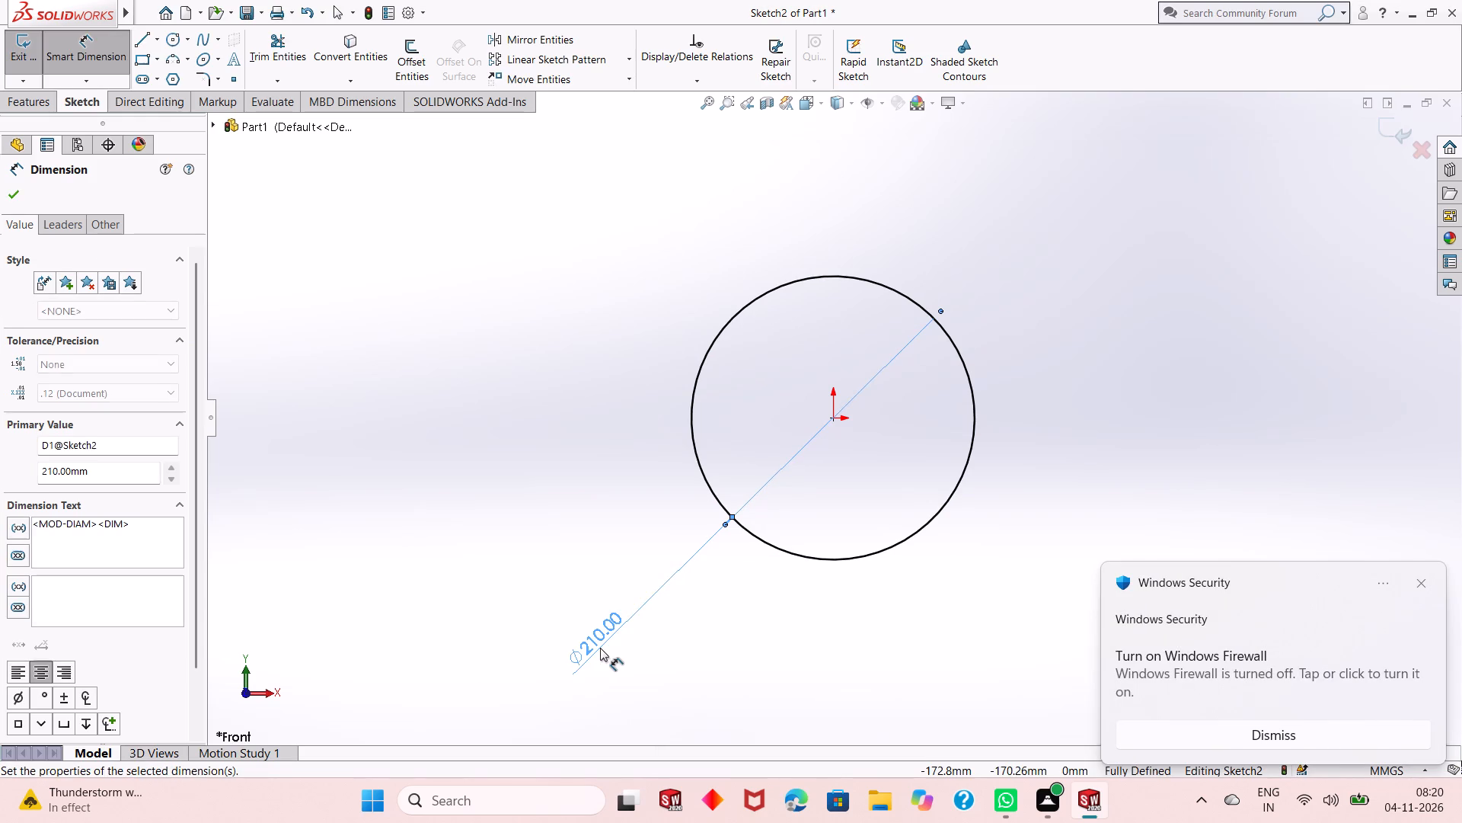
pyautogui.click(1420, 584)
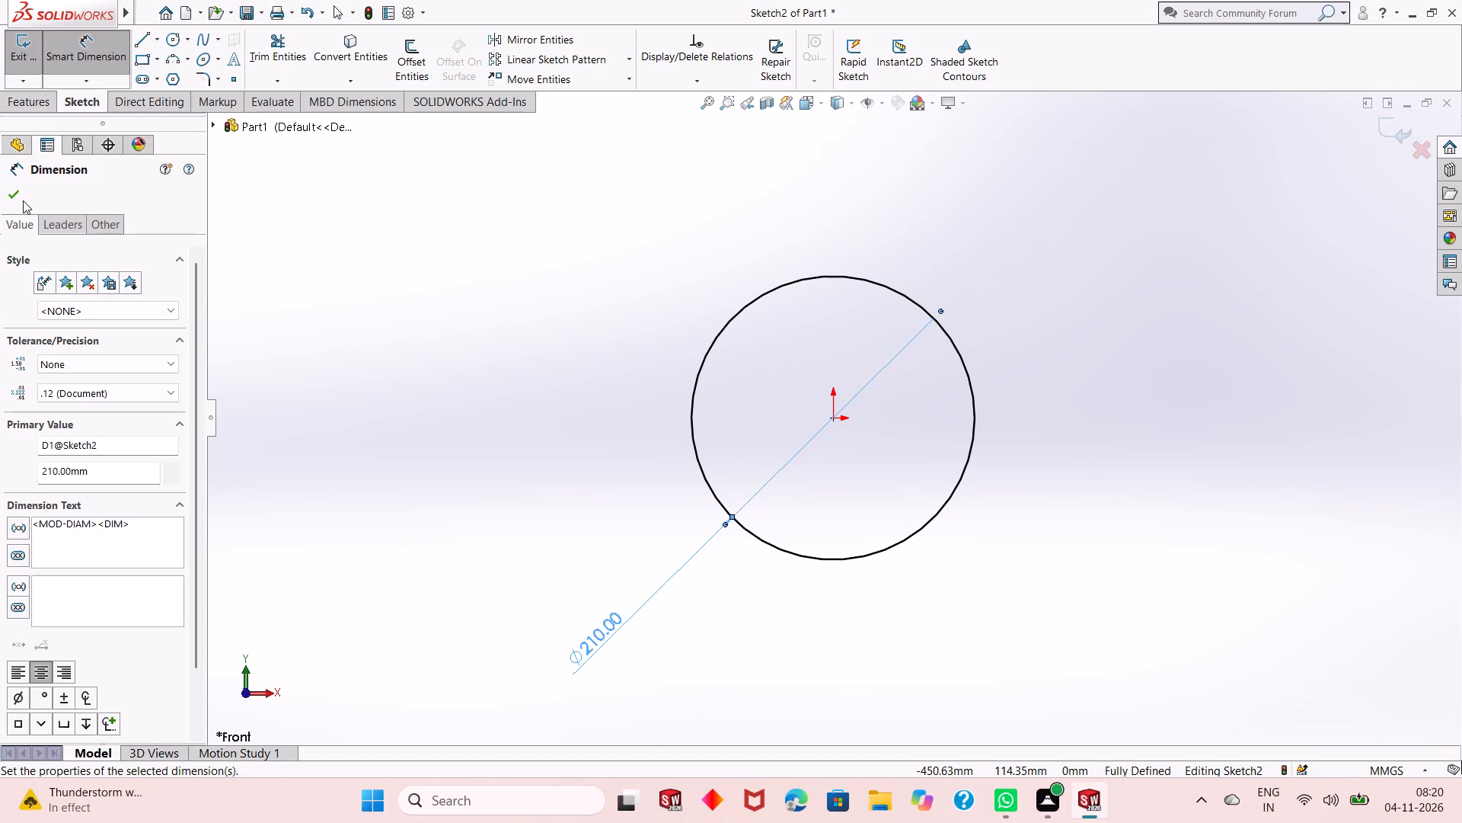
pyautogui.click(22, 200)
# Extrude the circle as a blind boss 5 mm deep in the reversed direction.
pyautogui.click(19, 95)
pyautogui.click(27, 69)
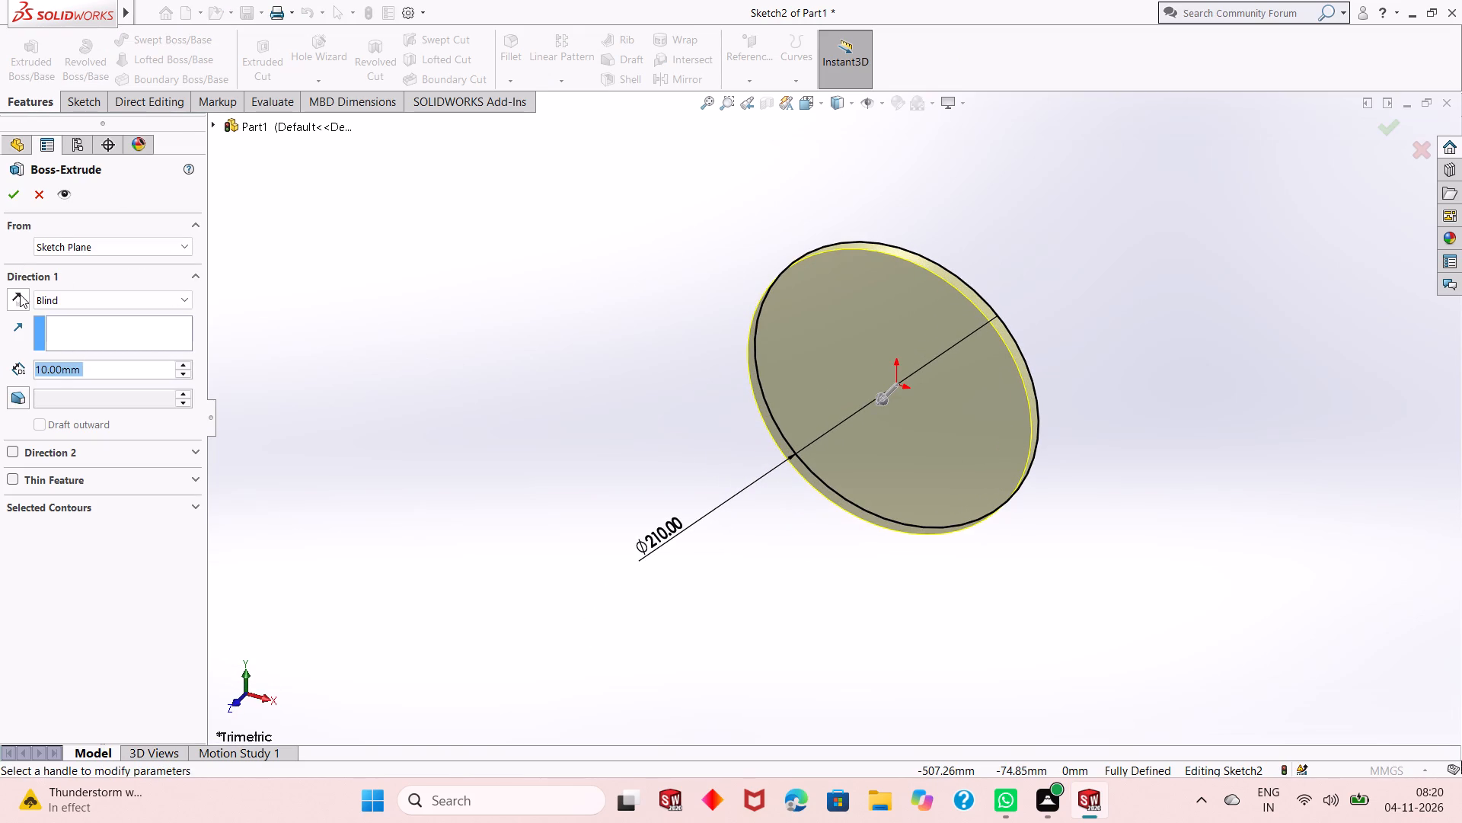
pyautogui.click(20, 294)
pyautogui.moveTo(577, 457); pyautogui.dragTo(518, 412, button='middle')
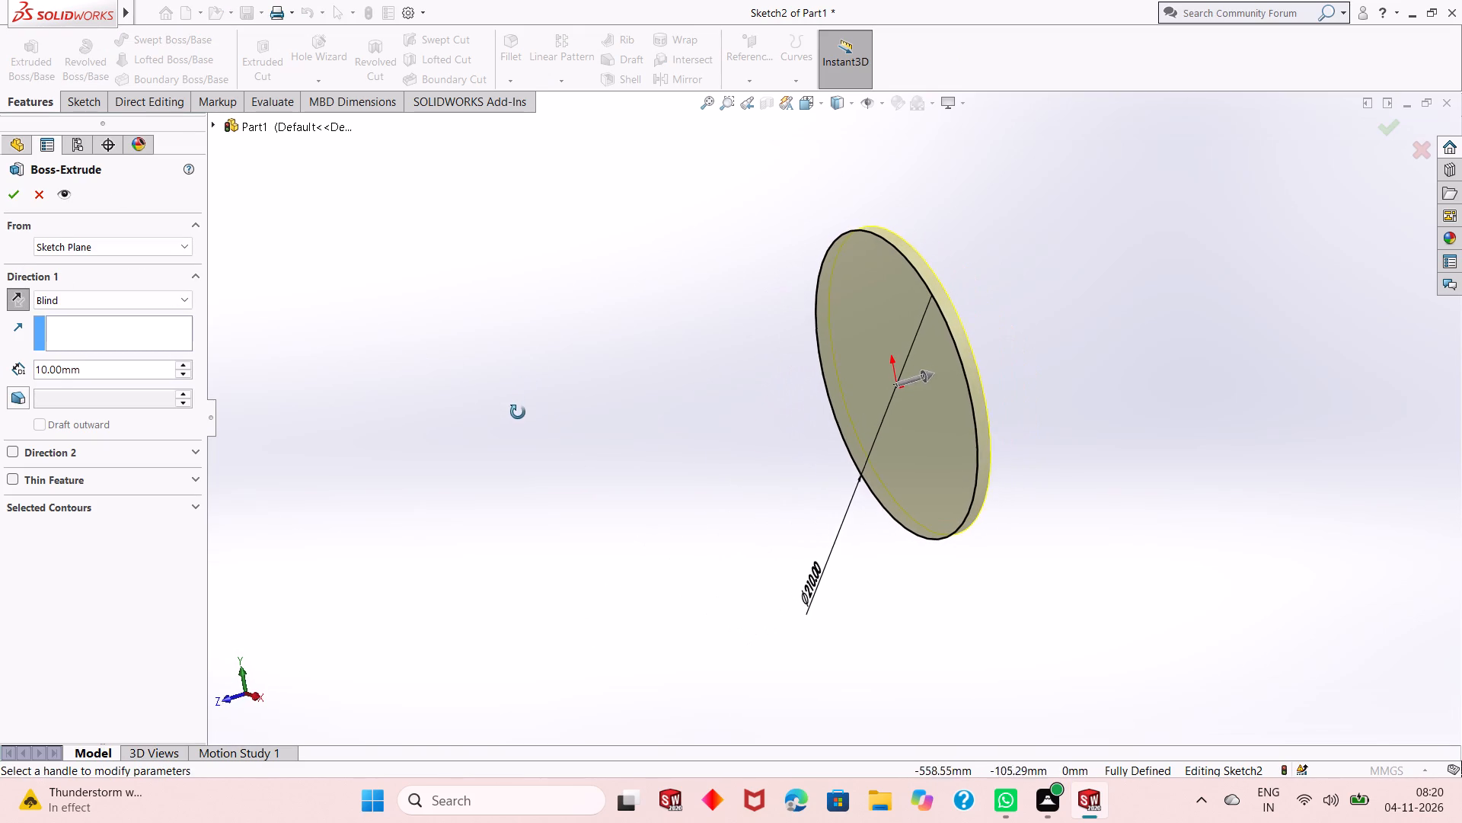
pyautogui.moveTo(518, 412); pyautogui.dragTo(519, 416, button='middle')
pyautogui.doubleClick(97, 362)
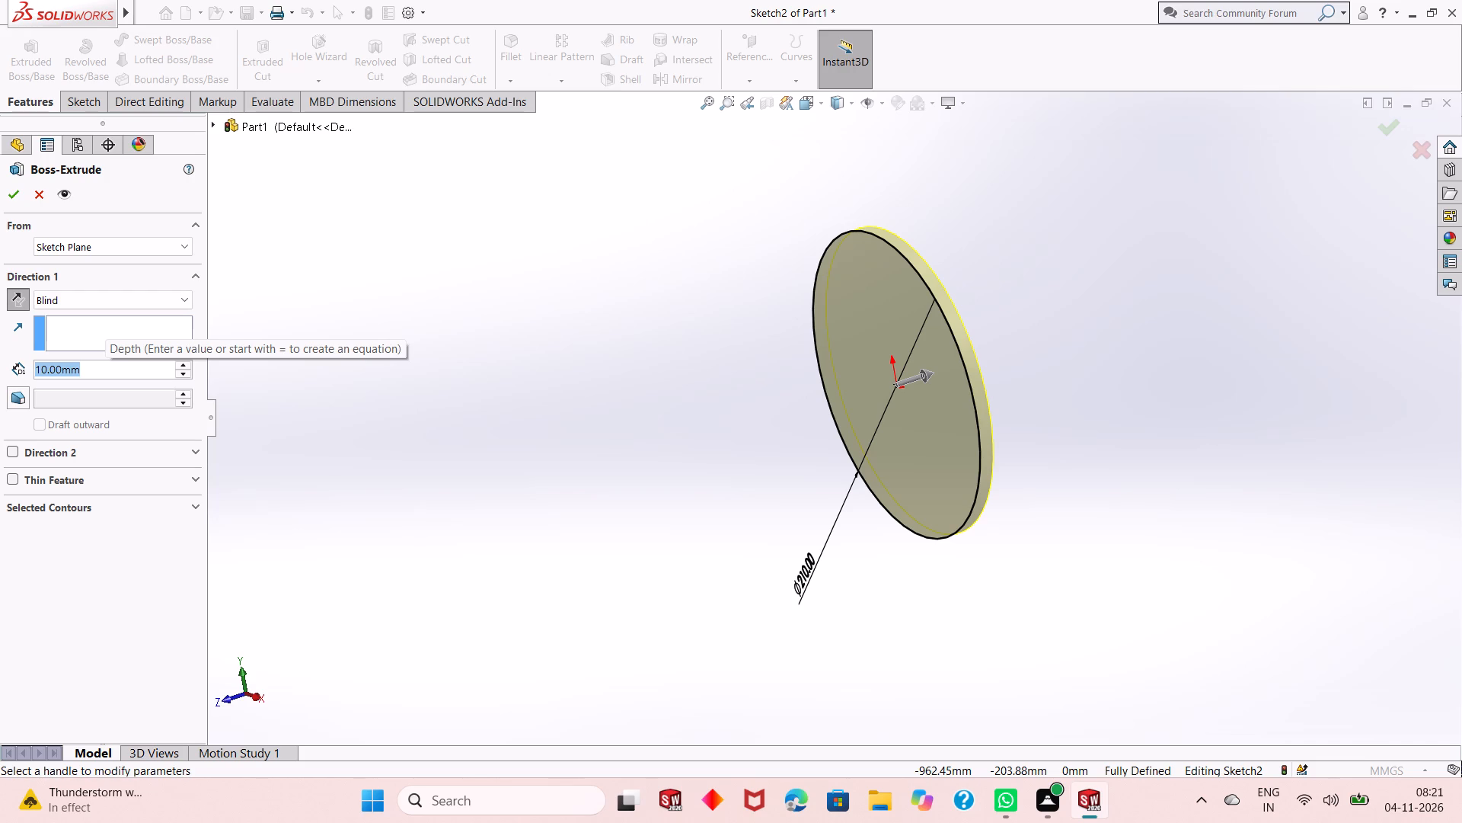
pyautogui.write('127-')
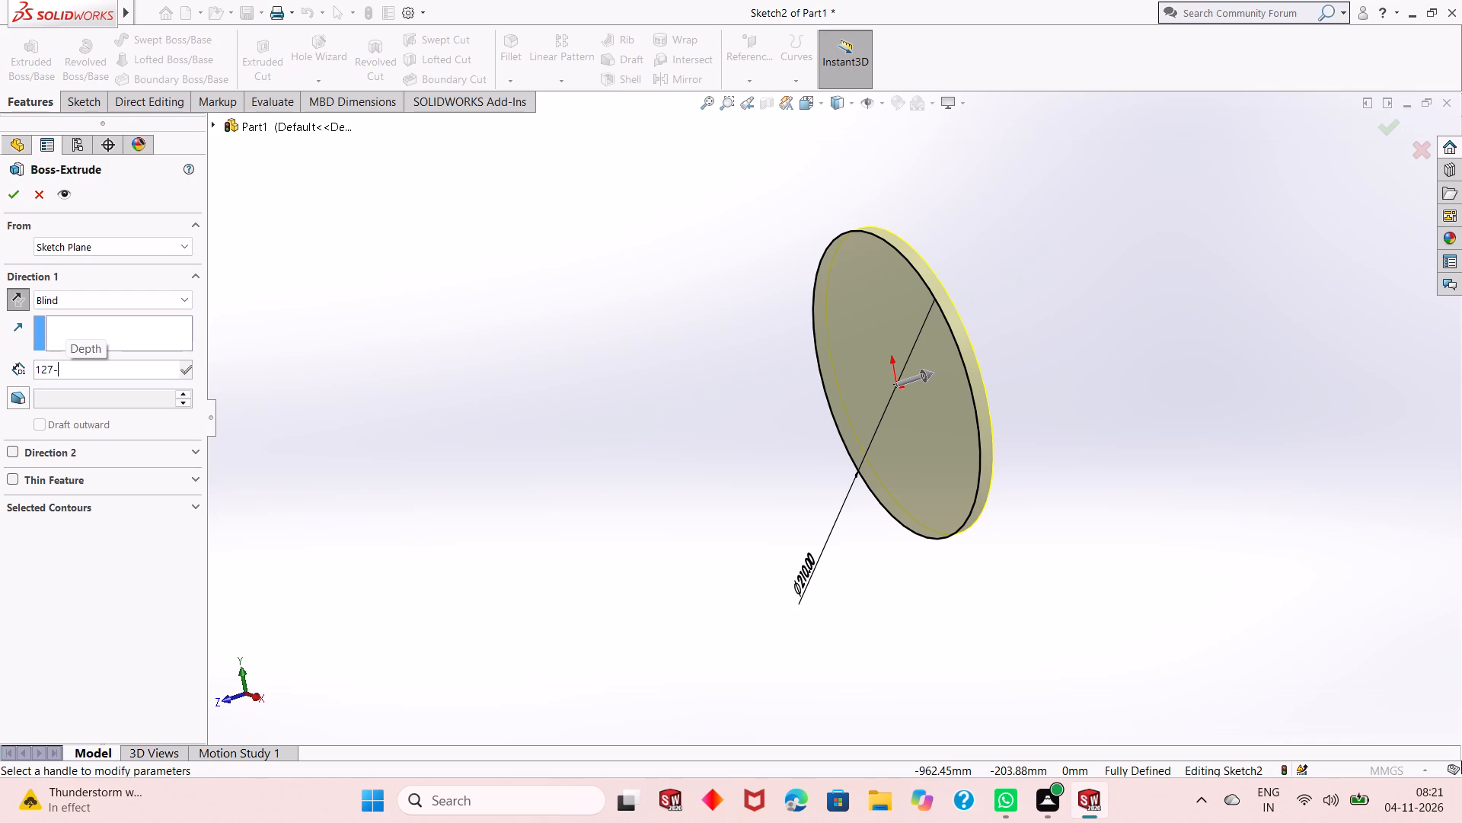
pyautogui.press('BackSpace')
pyautogui.press('BackSpace')
pyautogui.press('BackSpace')
pyautogui.press('BackSpace')
pyautogui.press('BackSpace')
pyautogui.press('BackSpace')
pyautogui.press('BackSpace')
pyautogui.press('BackSpace')
pyautogui.press('BackSpace')
pyautogui.press('BackSpace')
pyautogui.press('BackSpace')
pyautogui.press('BackSpace')
pyautogui.press('BackSpace')
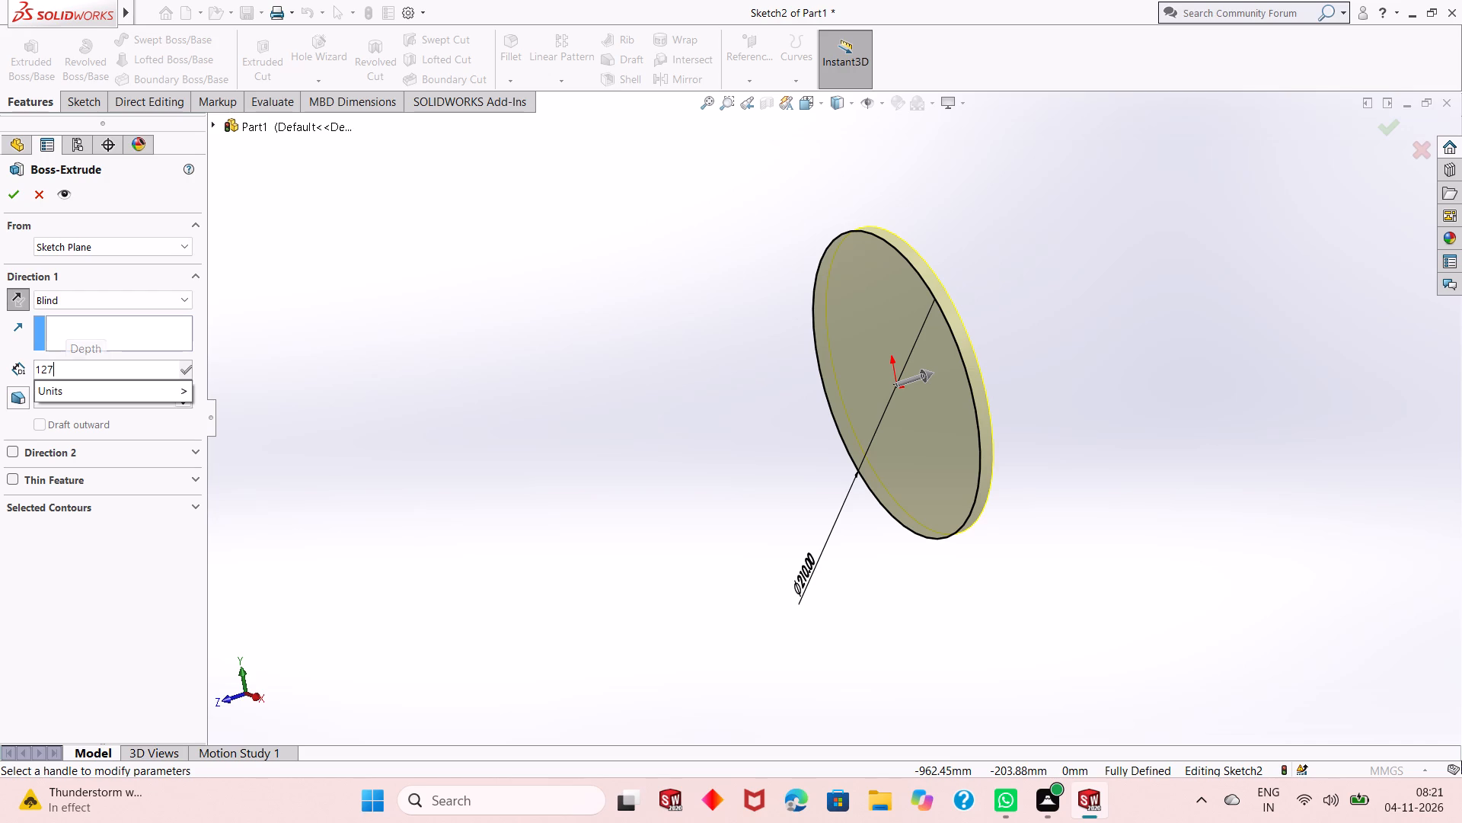
pyautogui.write('43')
pyautogui.write('-38')
pyautogui.press('Return')
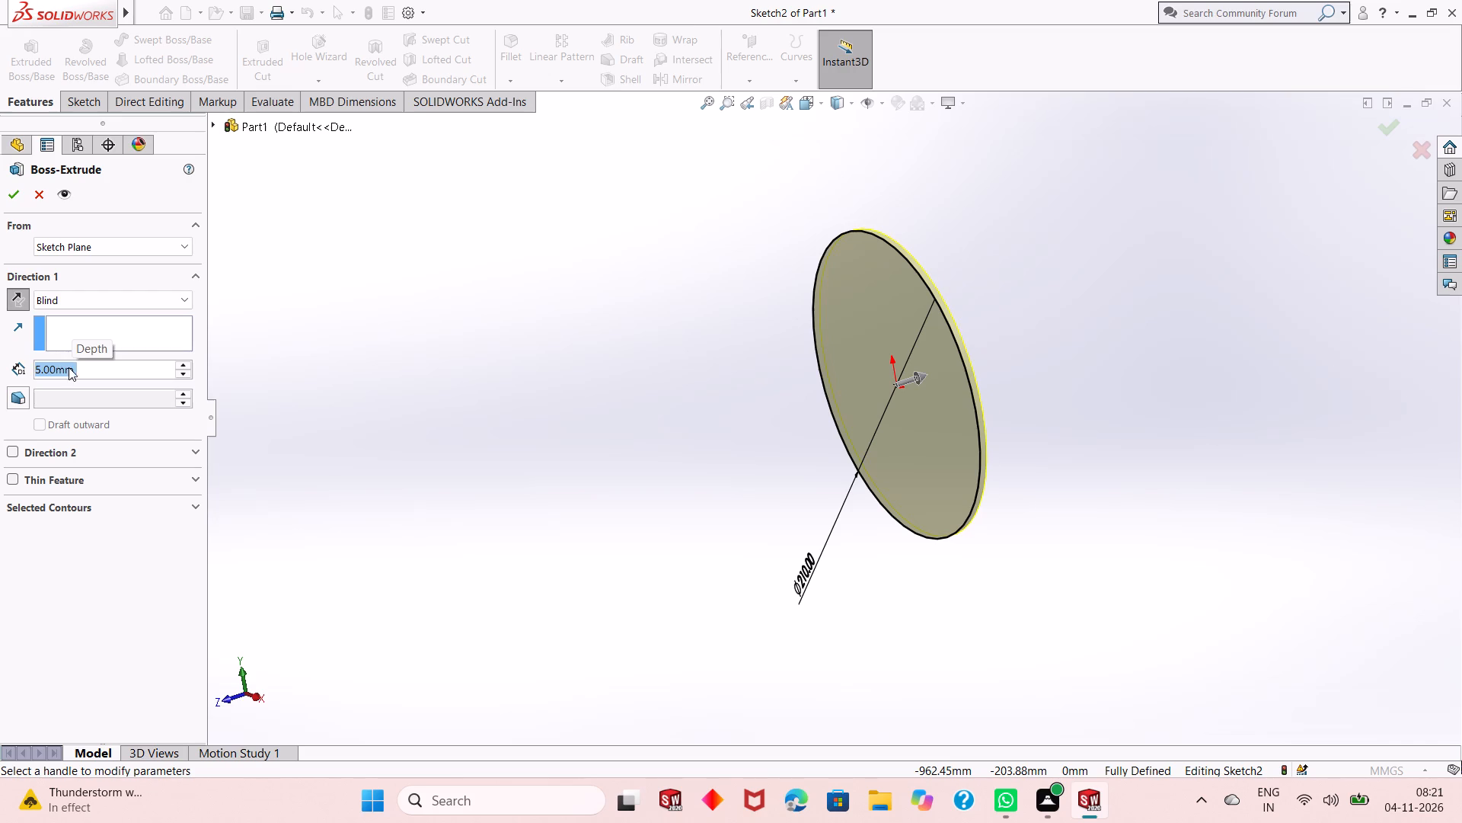
pyautogui.click(16, 194)
pyautogui.click(547, 343)
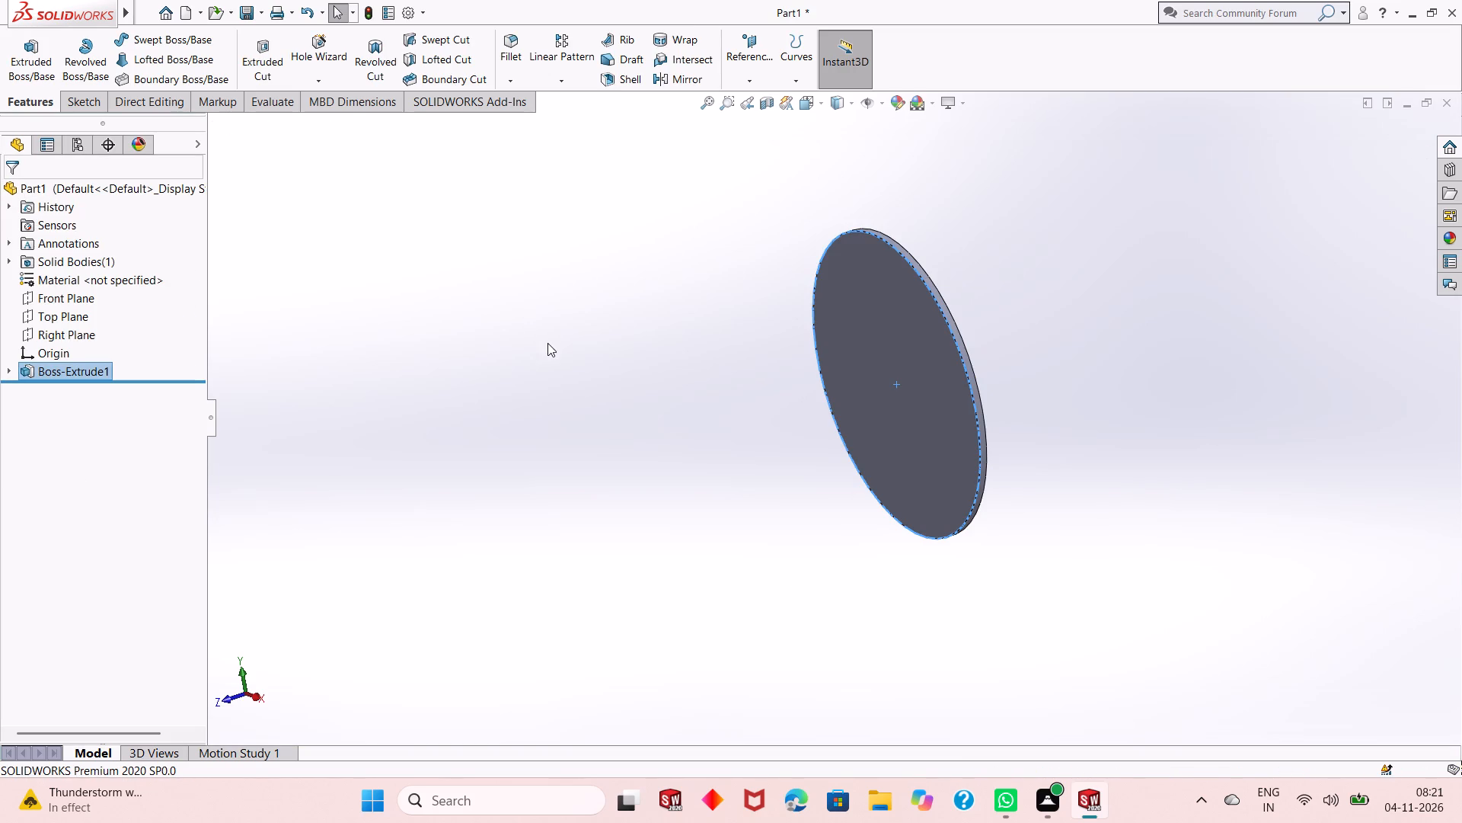
# Start a sketch on the disc's rear face and draw a circle centred on the origin with a radius of about 91 mm.
pyautogui.moveTo(637, 492); pyautogui.dragTo(555, 494, button='middle')
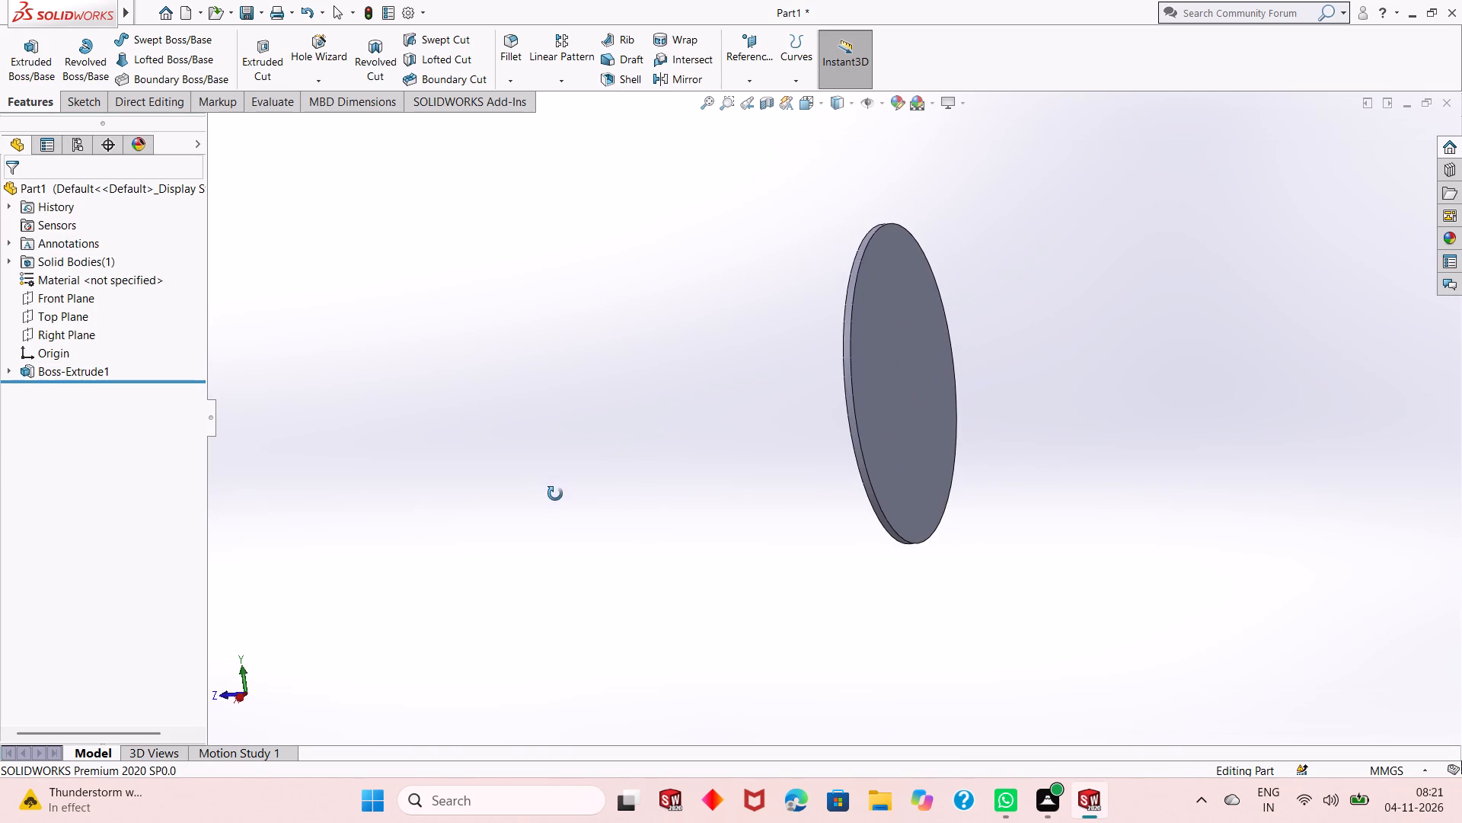
pyautogui.moveTo(555, 494); pyautogui.dragTo(555, 495, button='middle')
pyautogui.scroll(2, 966, 417)
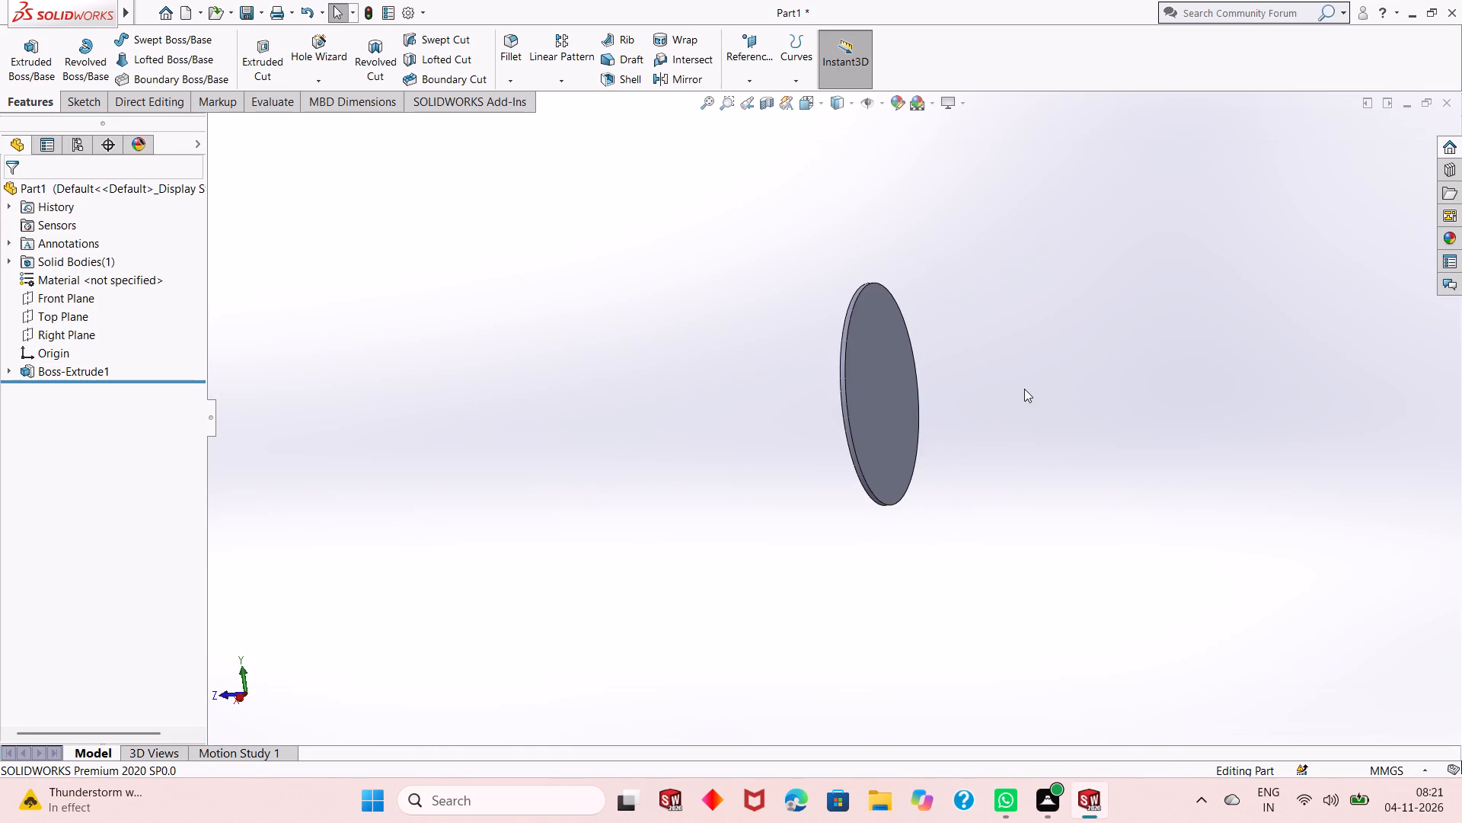
pyautogui.scroll(-2, 1029, 326)
pyautogui.scroll(-1, 902, 537)
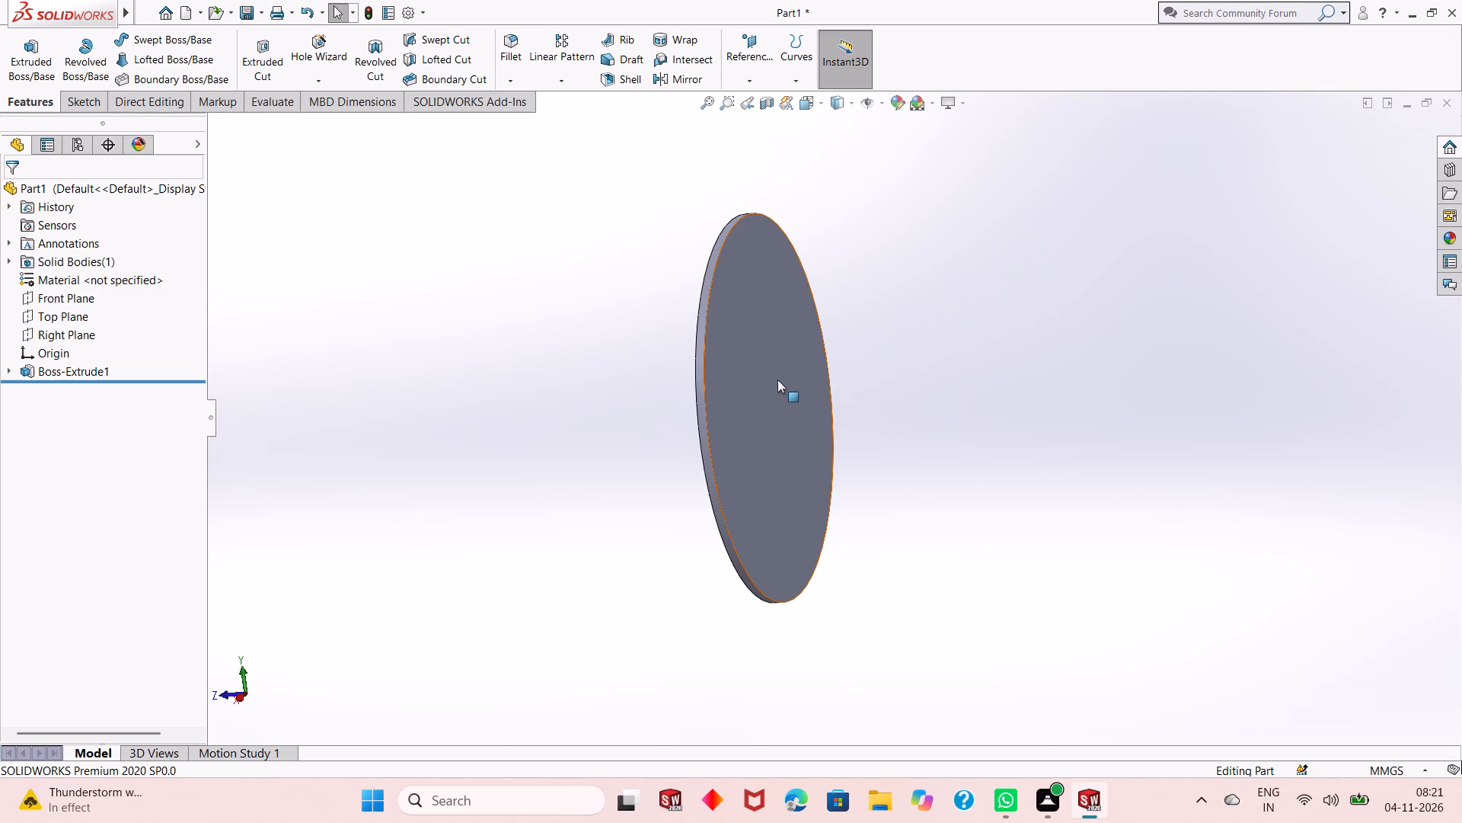
pyautogui.click(777, 379)
pyautogui.click(851, 341)
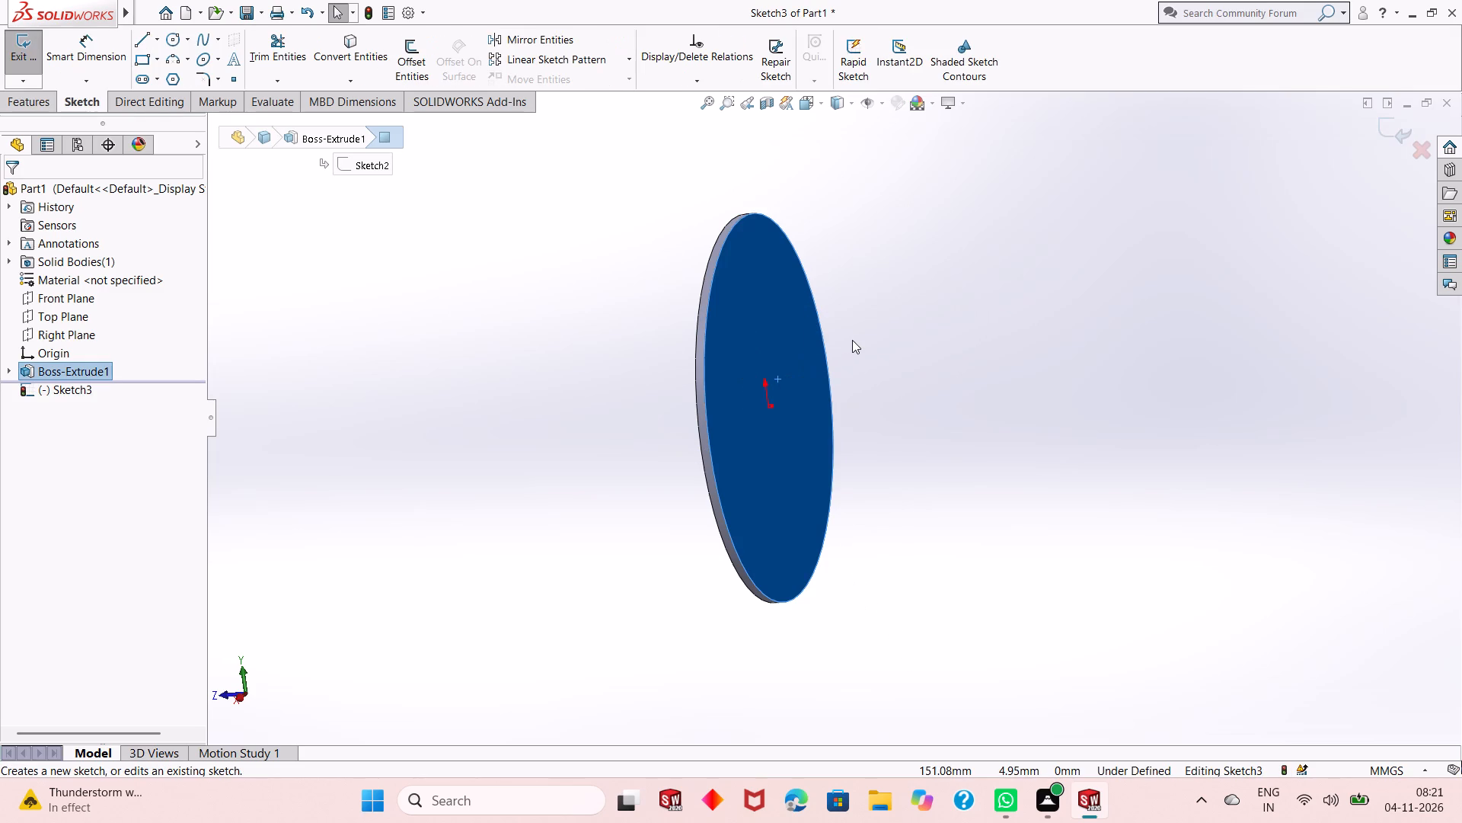
pyautogui.hotkey('ctrl', '8')
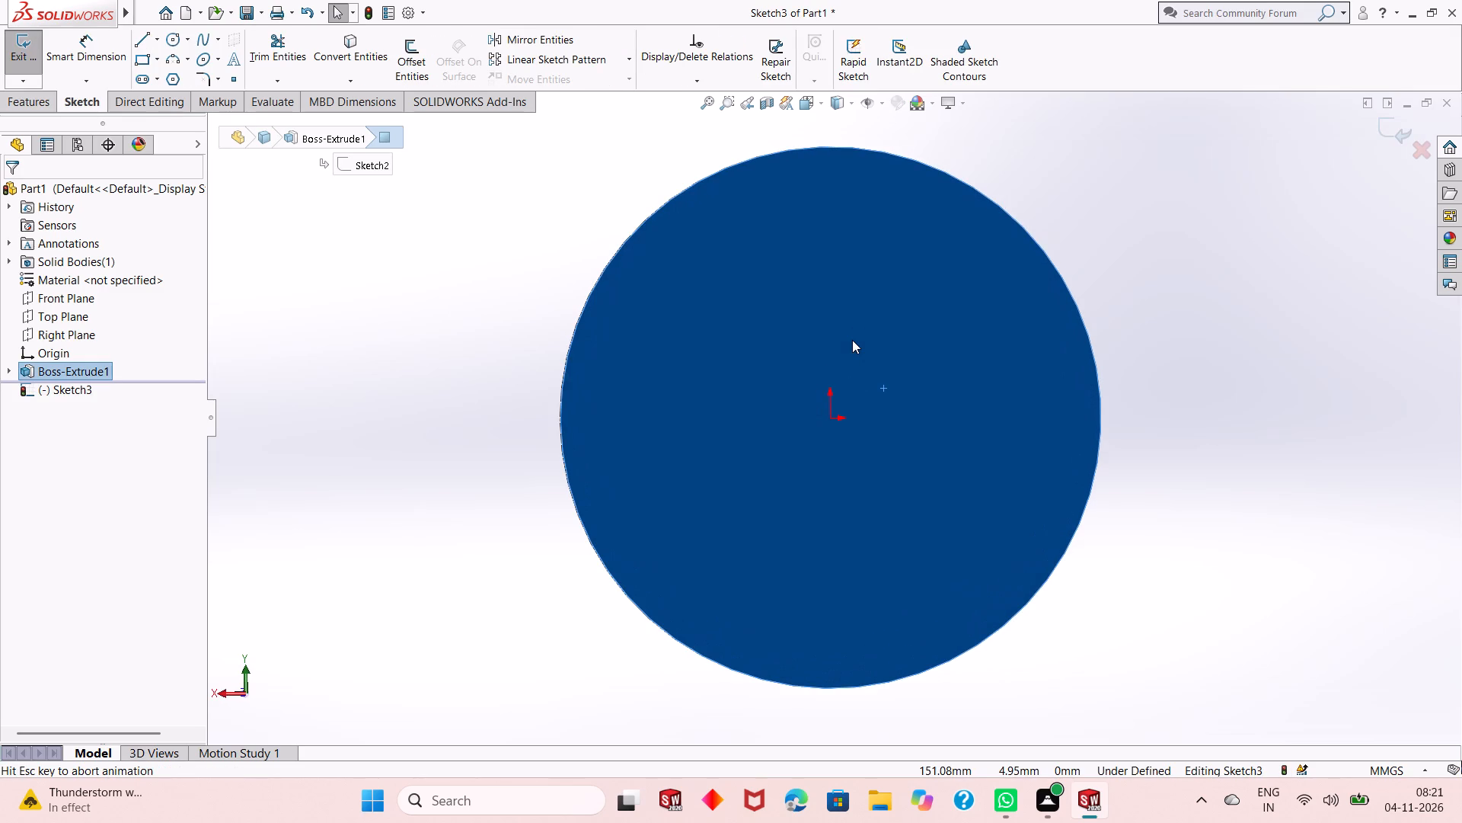
pyautogui.scroll(2, 835, 424)
pyautogui.click(1069, 402)
pyautogui.scroll(1, 989, 444)
pyautogui.scroll(-1, 1017, 459)
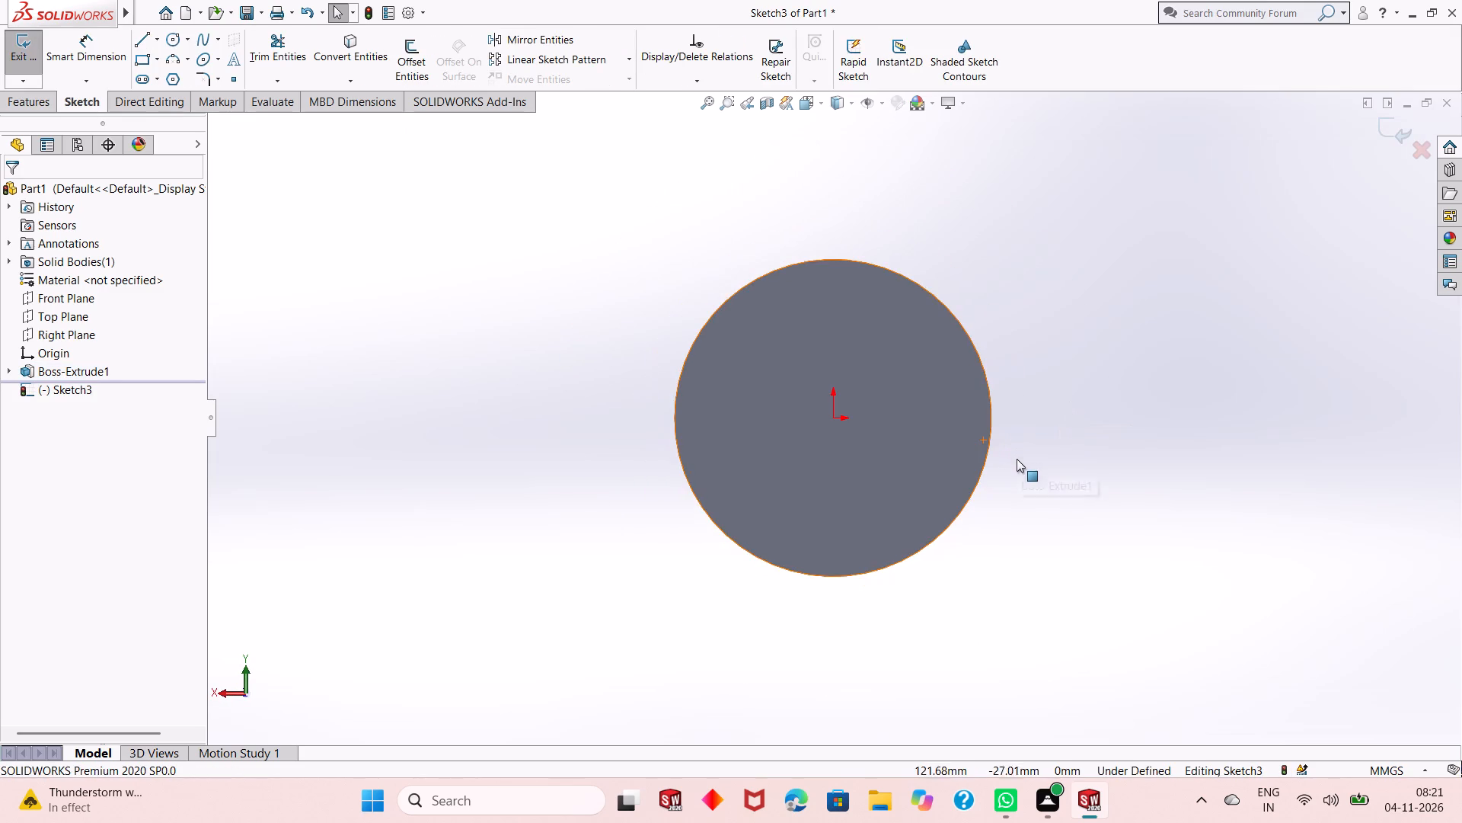
pyautogui.click(179, 43)
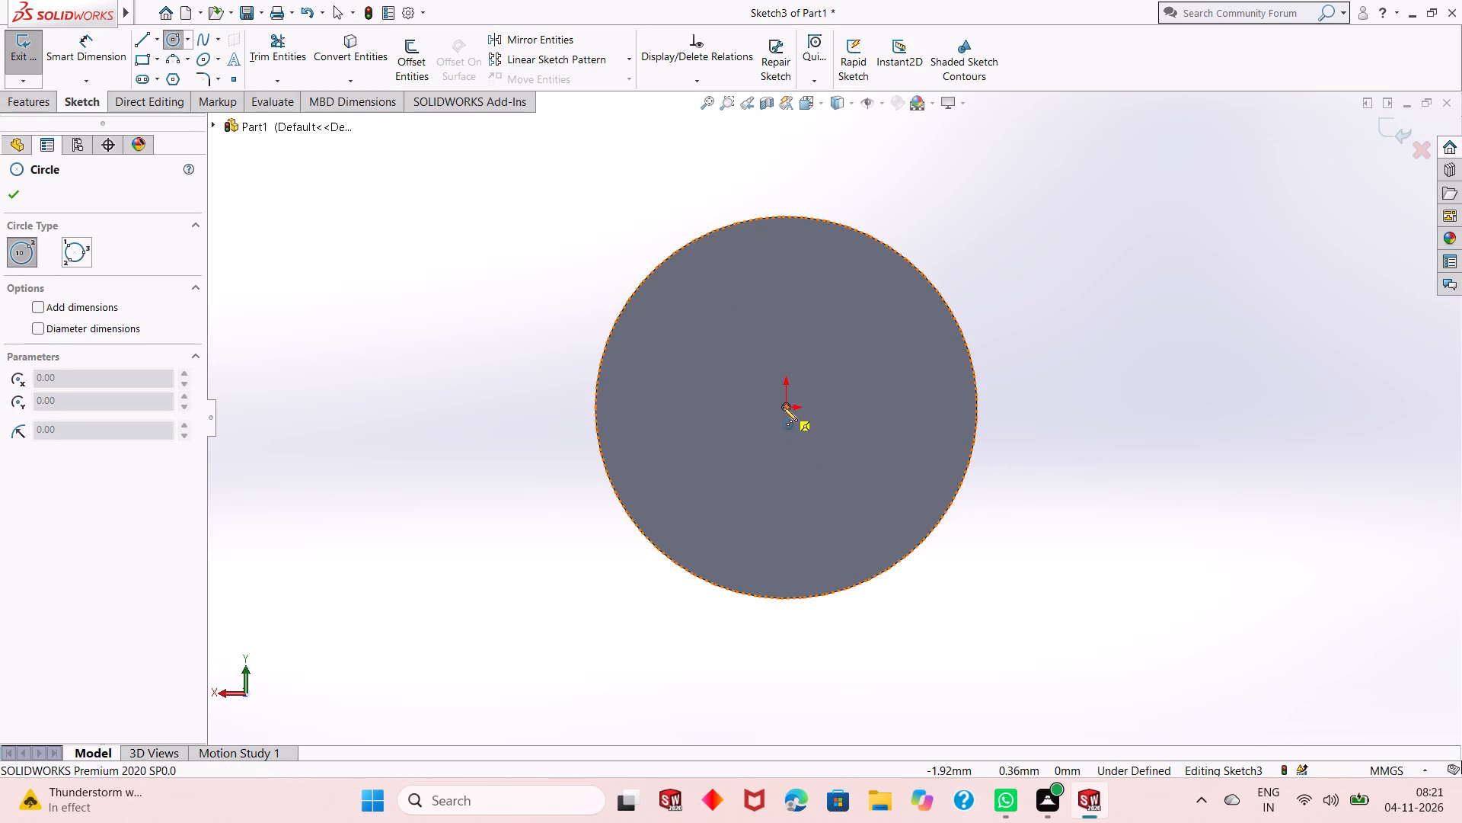
pyautogui.click(783, 407)
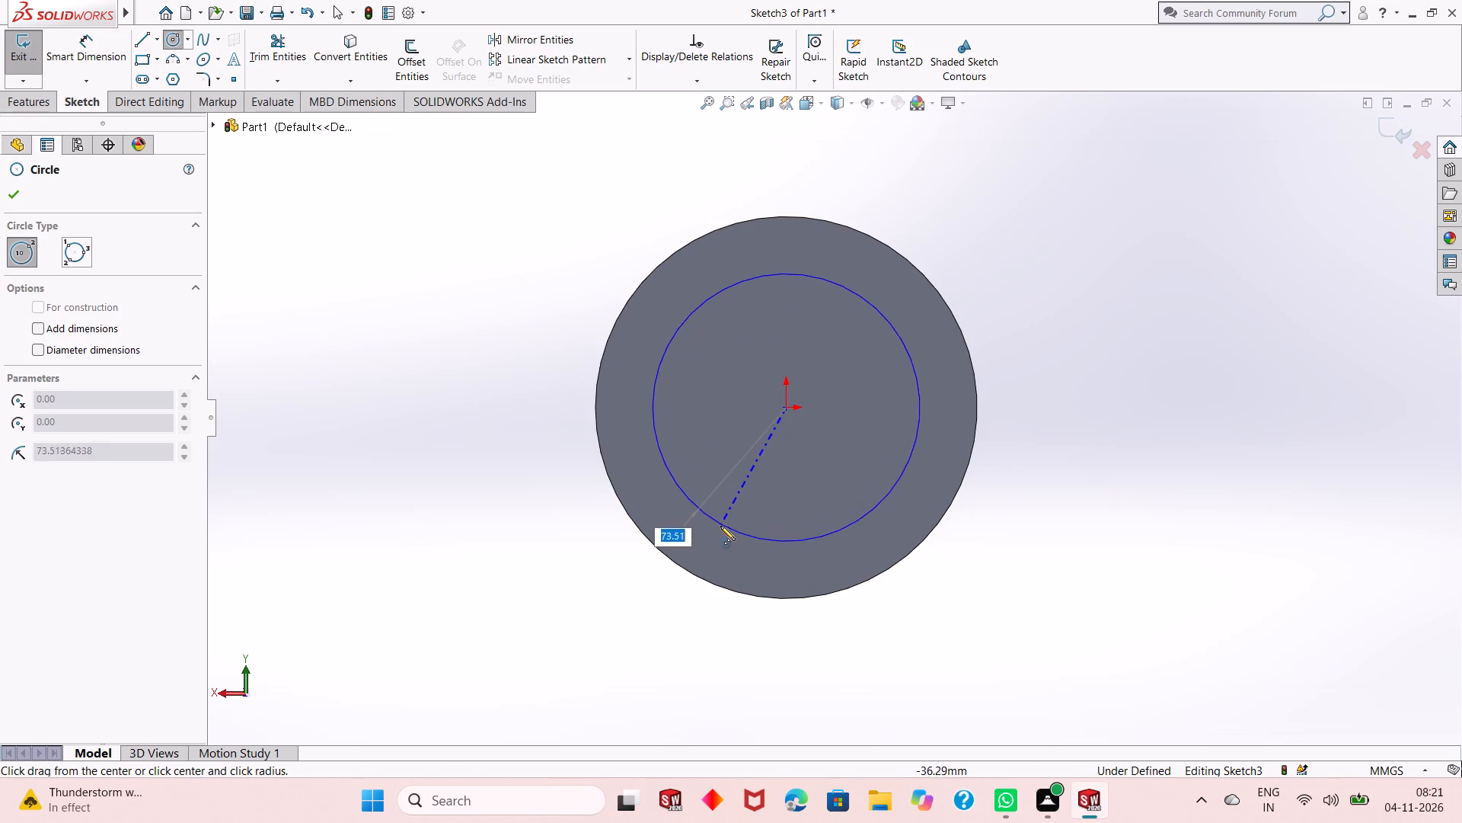
pyautogui.click(707, 553)
pyautogui.rightClick(454, 244)
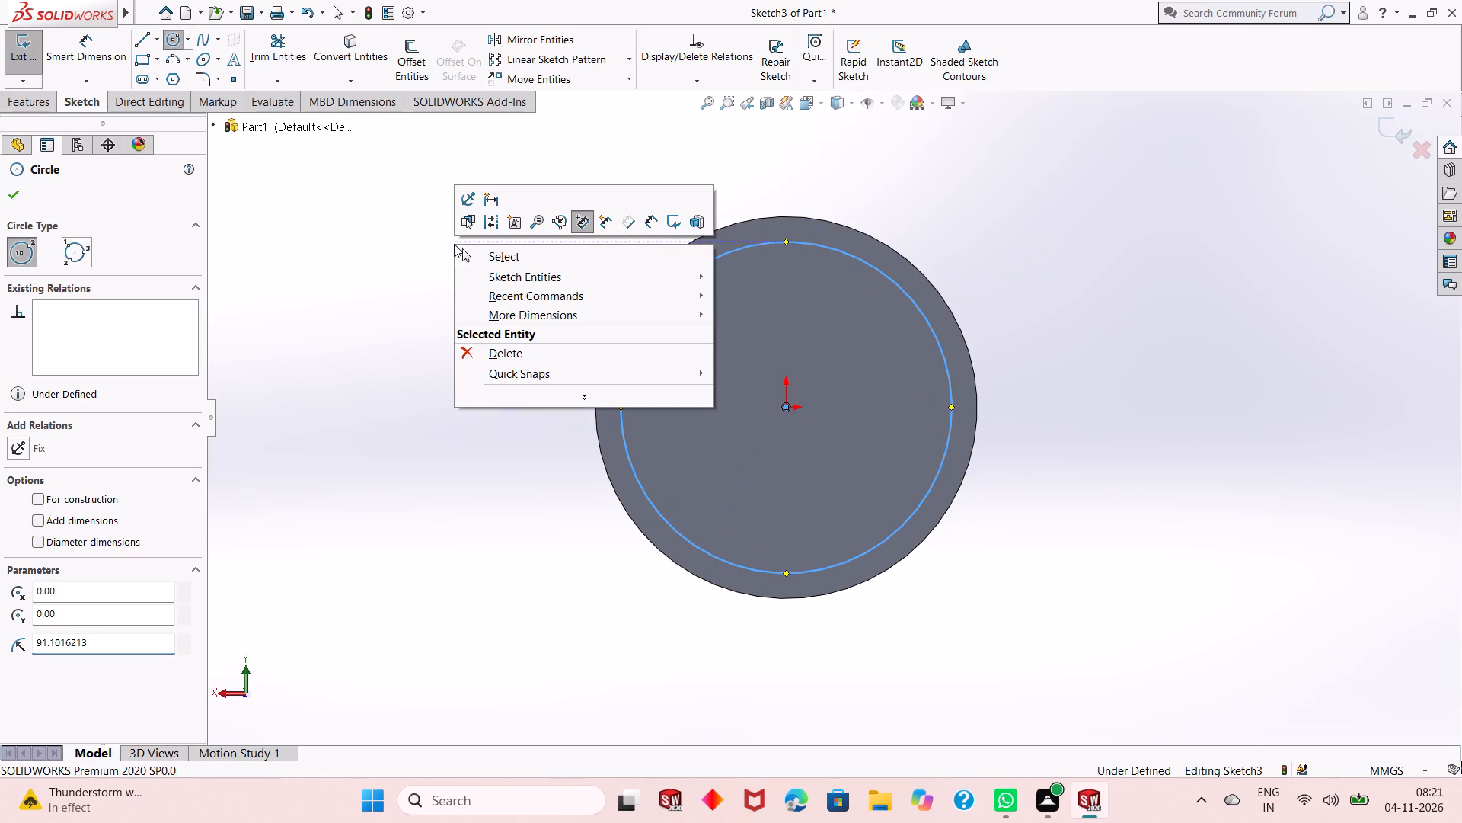
# Dimension the circle's diameter as 200 mm, placing the dimension outside the disc.
pyautogui.click(502, 255)
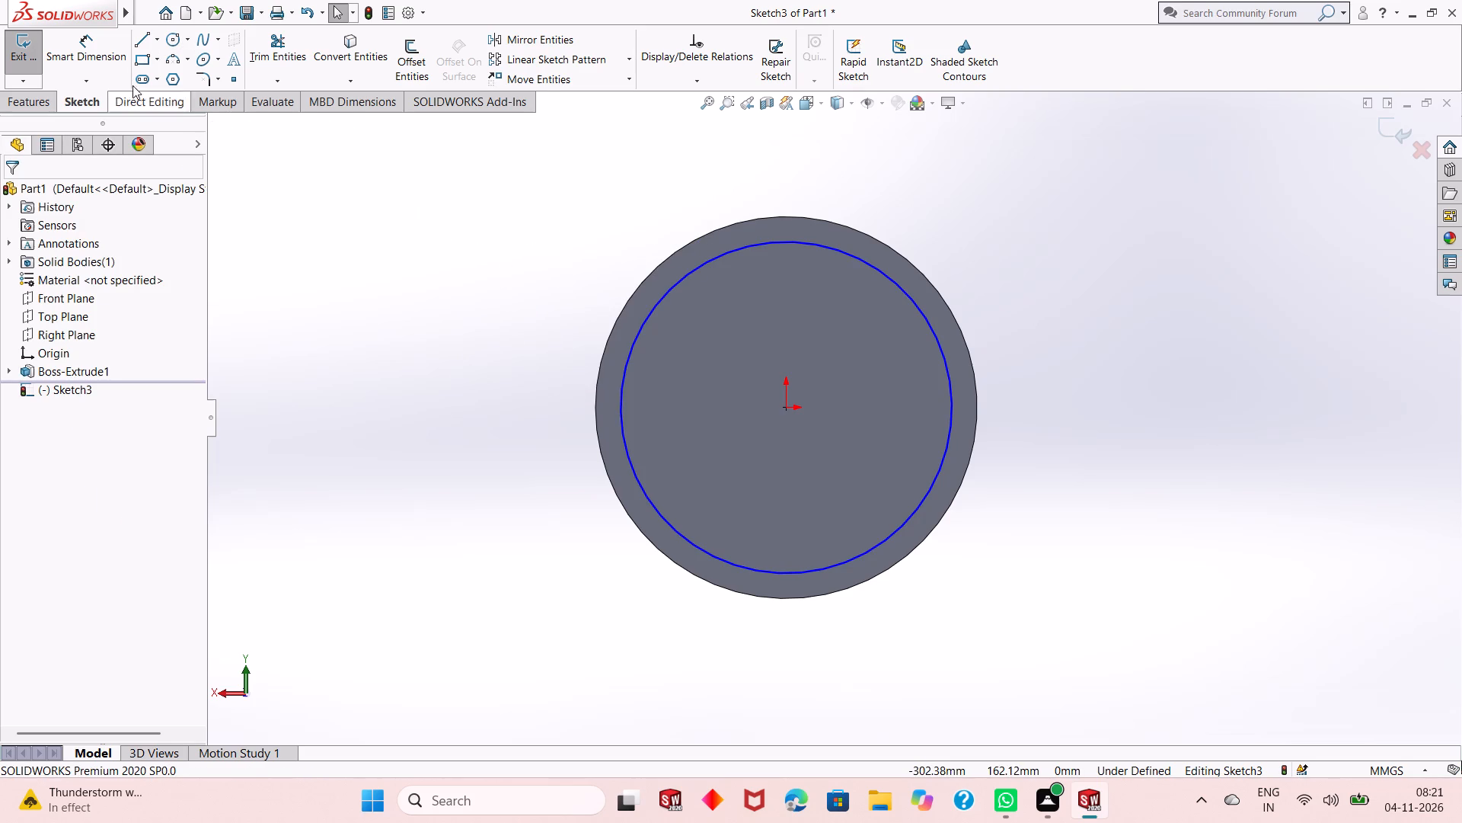
pyautogui.click(55, 51)
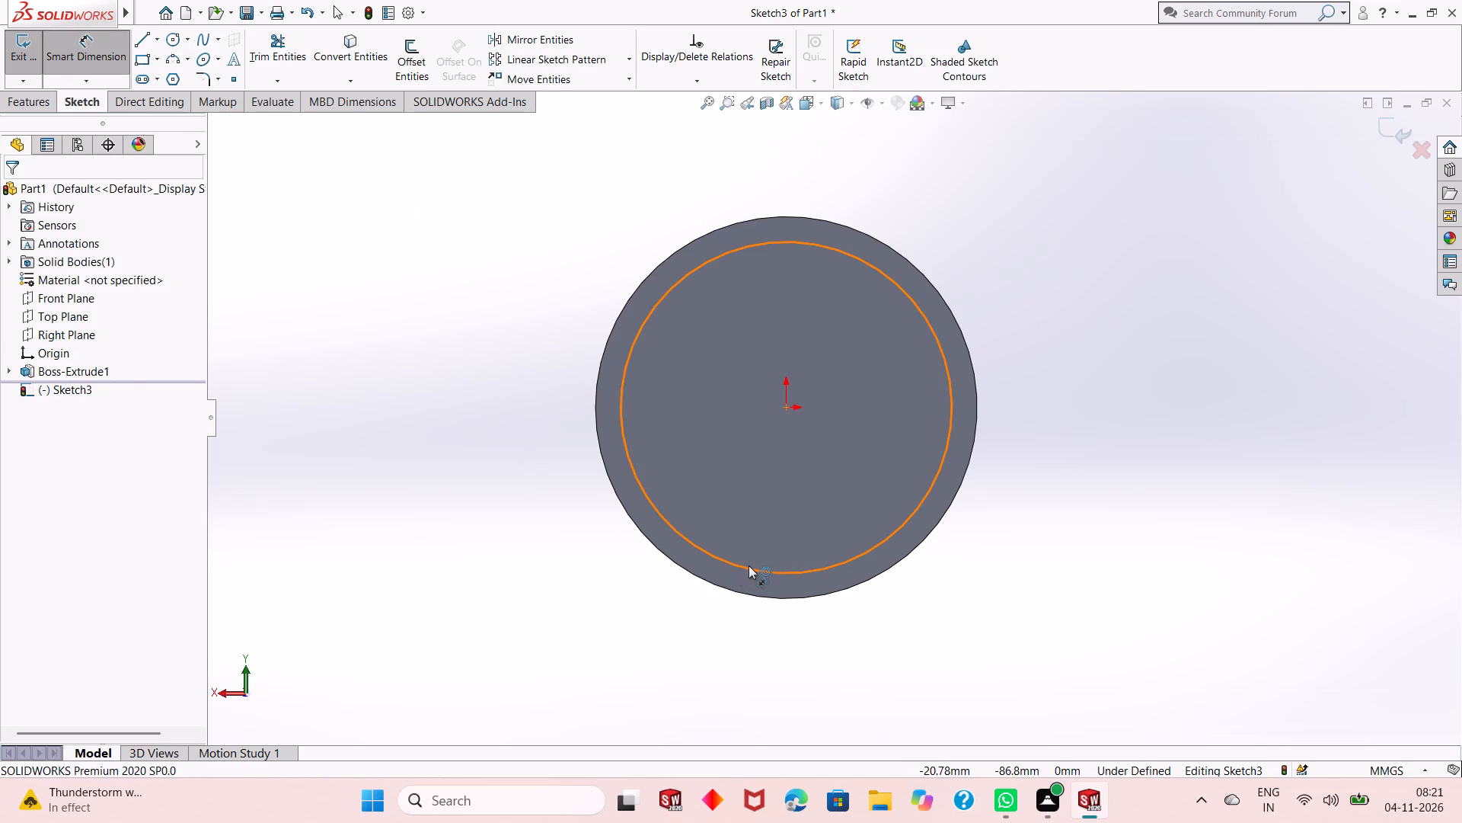
pyautogui.click(749, 565)
pyautogui.click(465, 610)
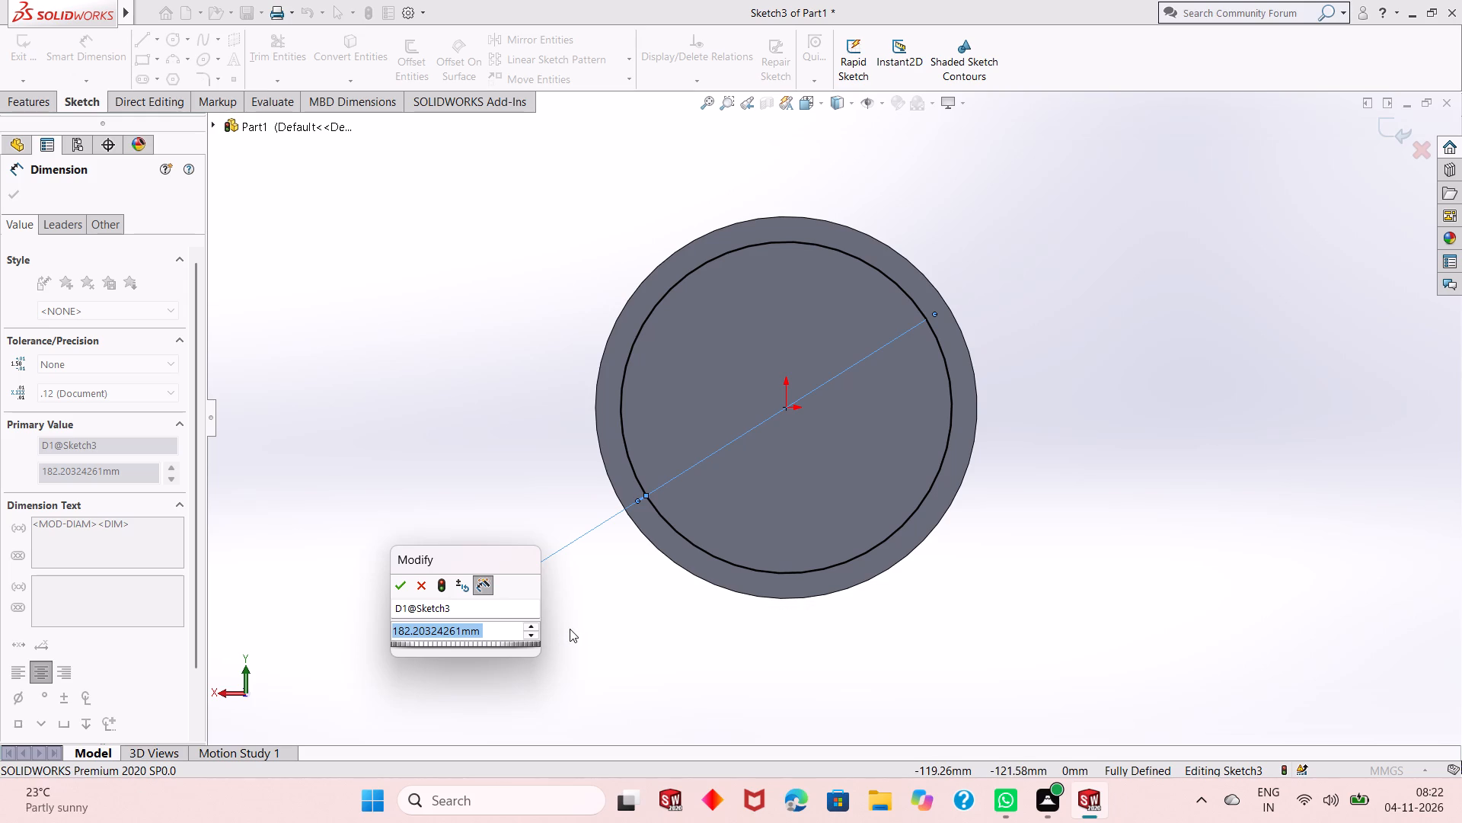
pyautogui.write('200')
pyautogui.press('Return')
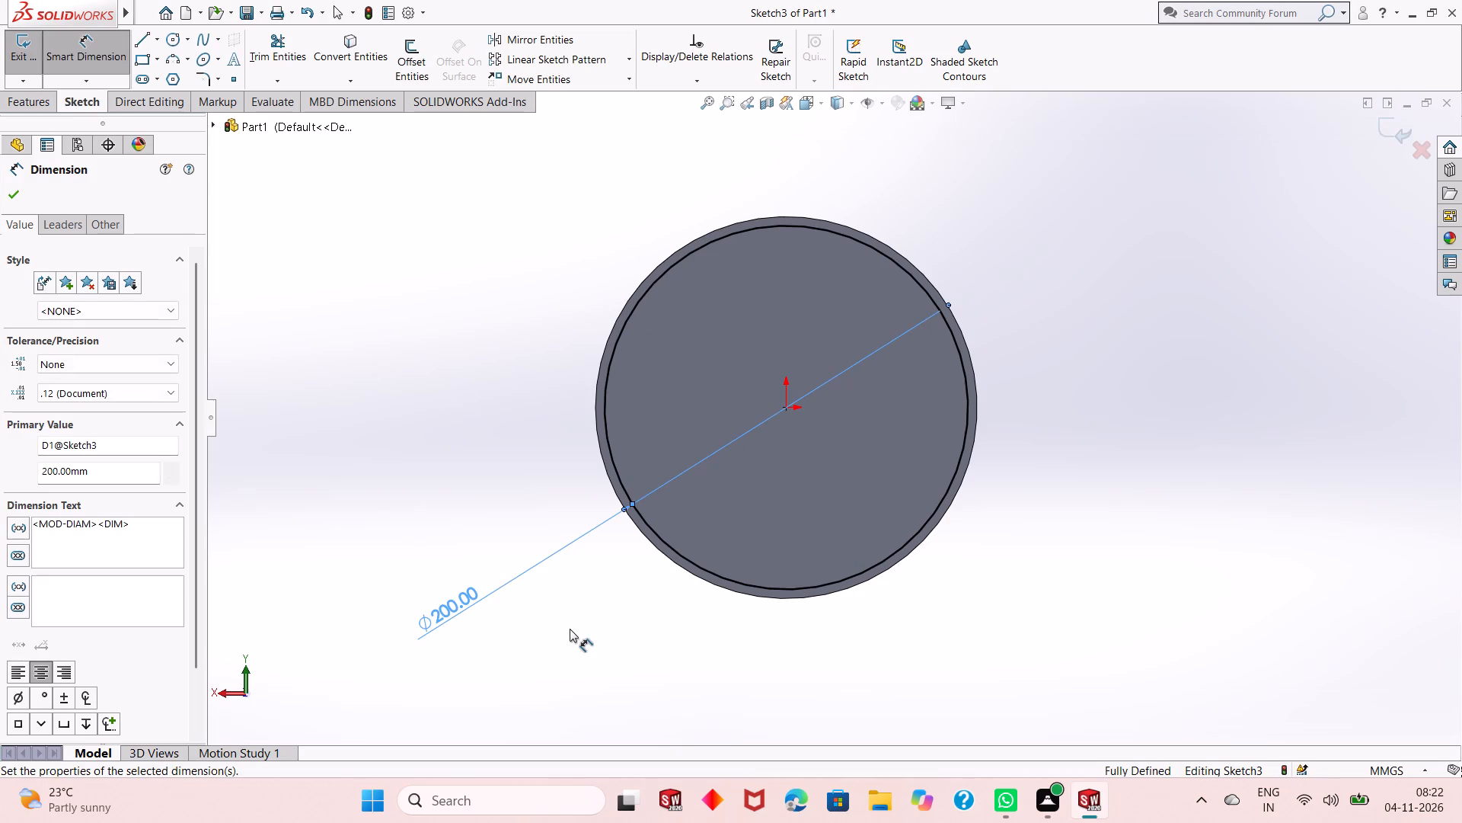
pyautogui.rightClick(449, 264)
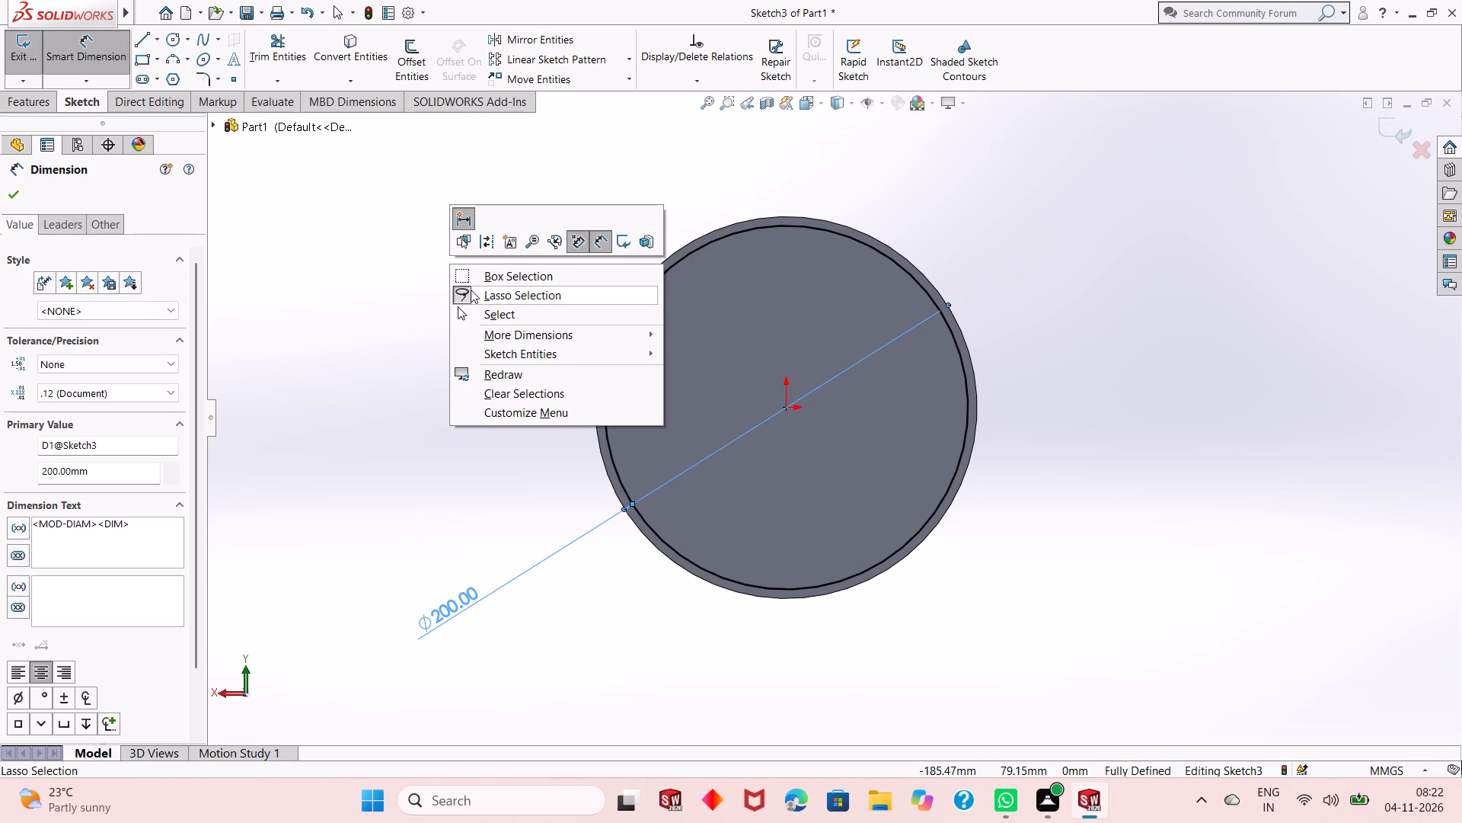
pyautogui.click(508, 312)
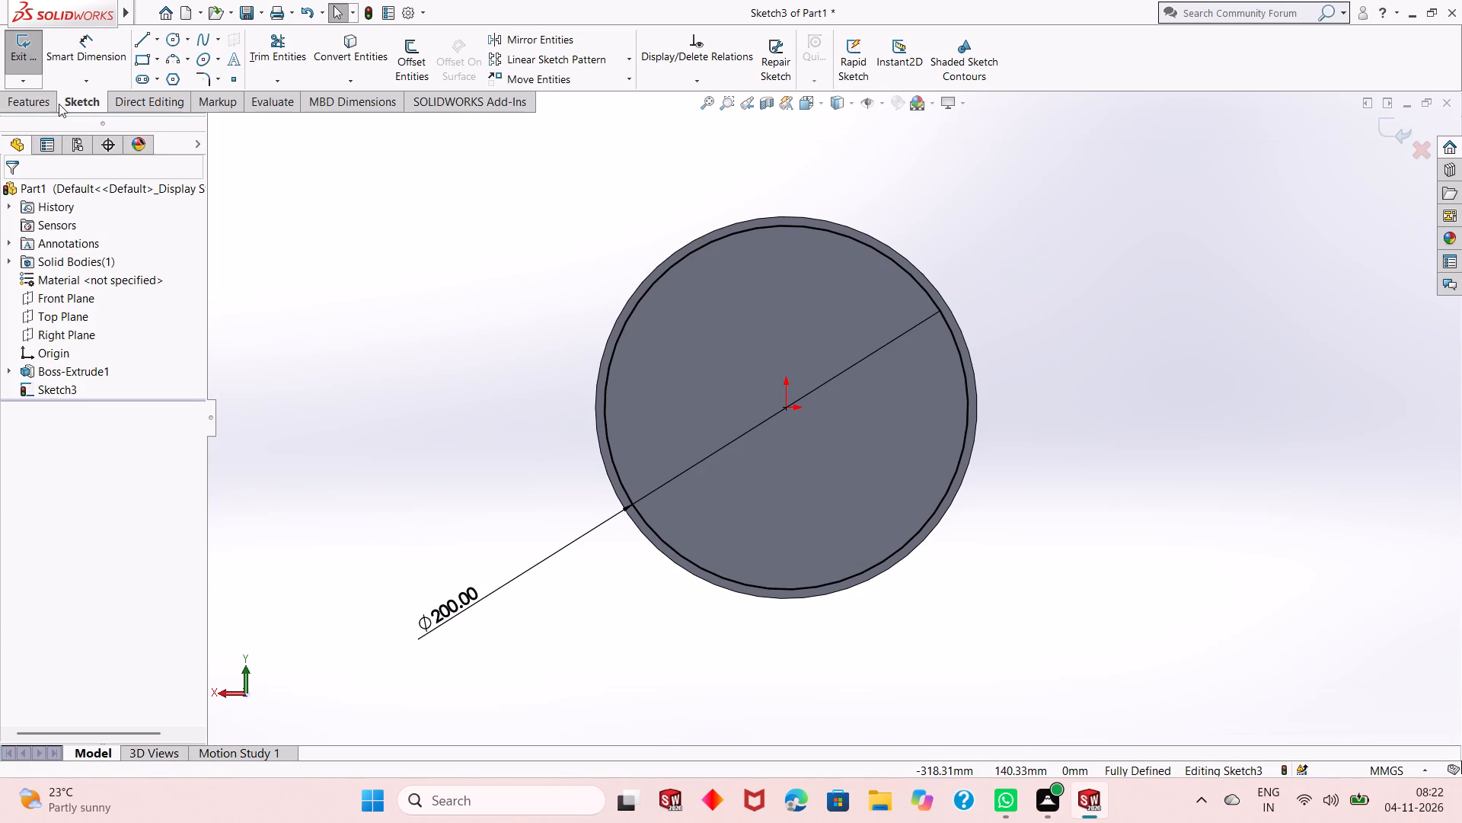
# Extrude the 200 mm circle as a blind boss 38 mm deep from the disc's rear face, merged with the body.
pyautogui.click(34, 104)
pyautogui.click(36, 66)
pyautogui.moveTo(530, 322); pyautogui.dragTo(539, 324, button='middle')
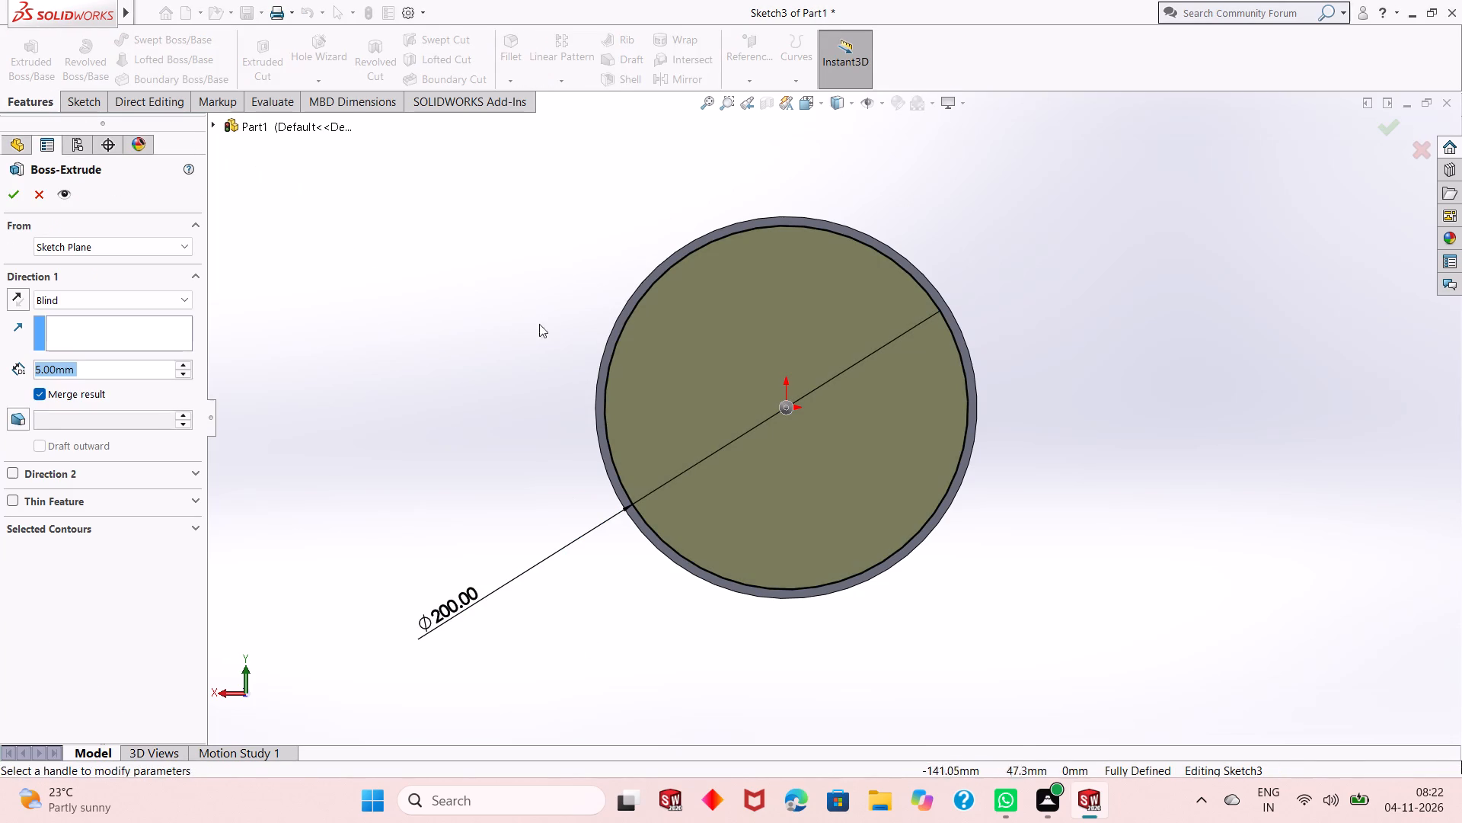
pyautogui.moveTo(539, 324); pyautogui.dragTo(653, 345, button='middle')
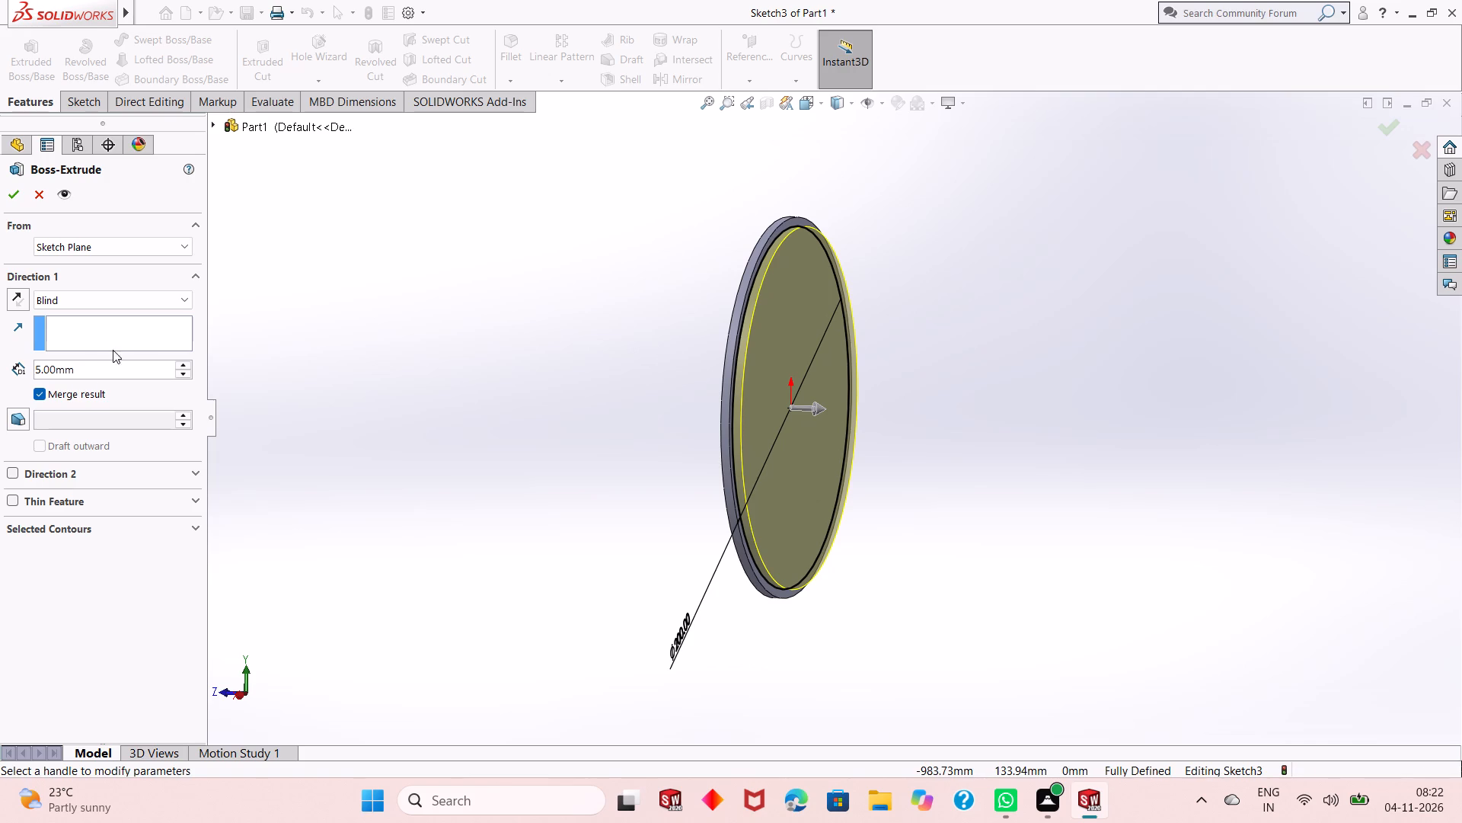
pyautogui.doubleClick(79, 368)
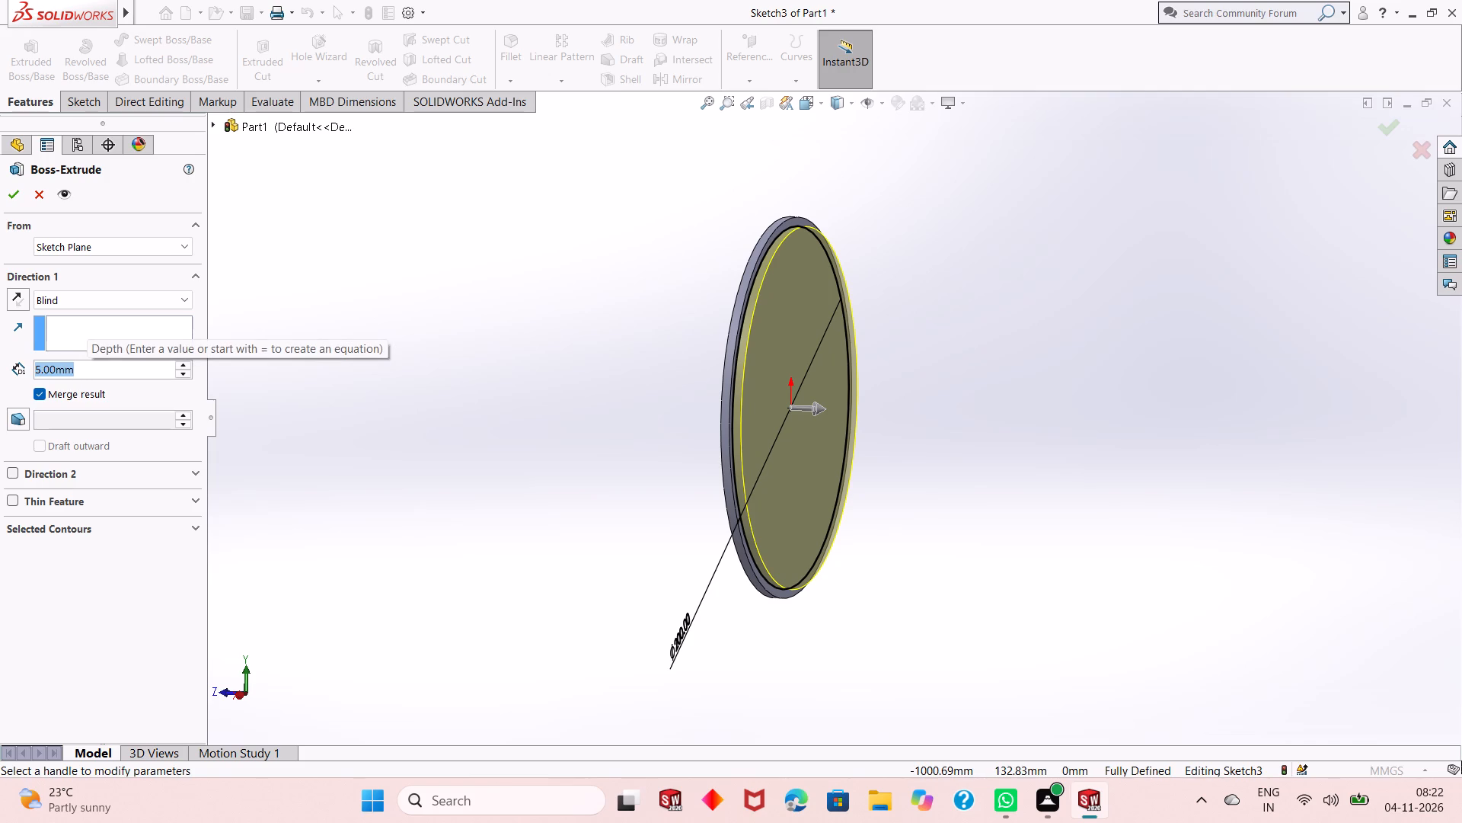
pyautogui.write('38')
pyautogui.press('Return')
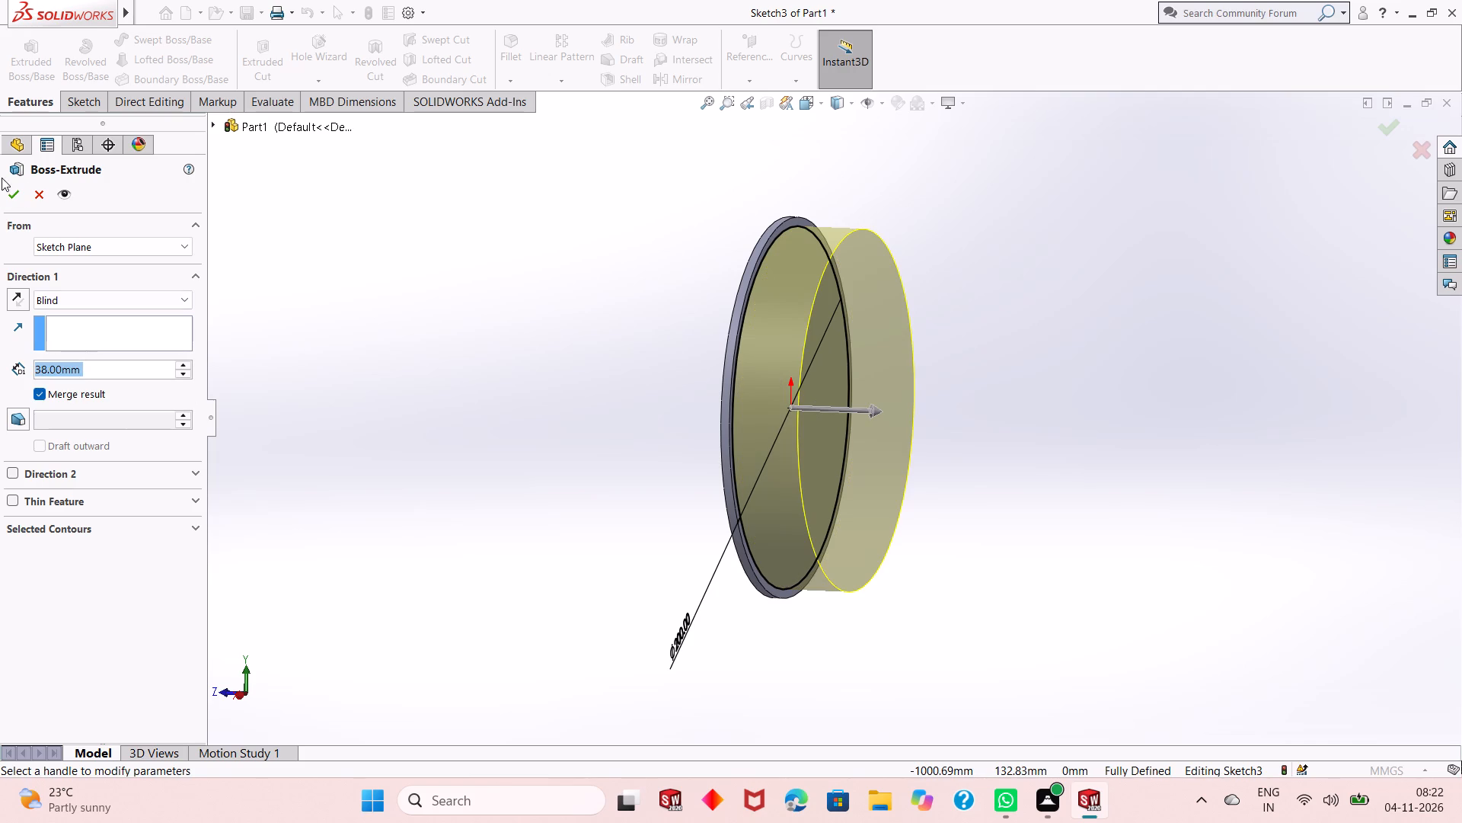
pyautogui.click(4, 188)
pyautogui.click(492, 298)
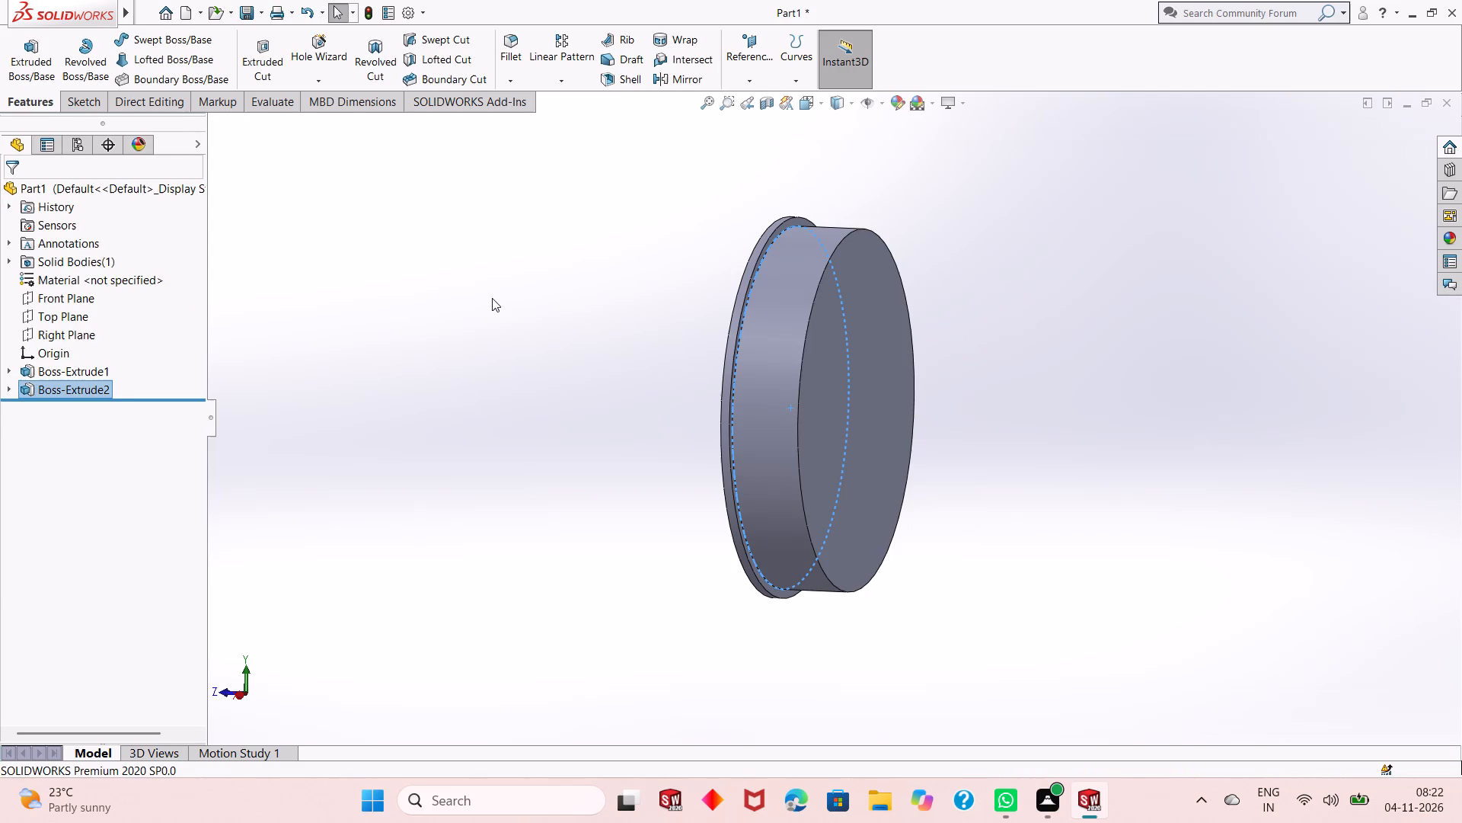
# Start a sketch on the flat end face of the 200 mm diameter boss.
pyautogui.moveTo(1087, 356); pyautogui.dragTo(1069, 364, button='middle')
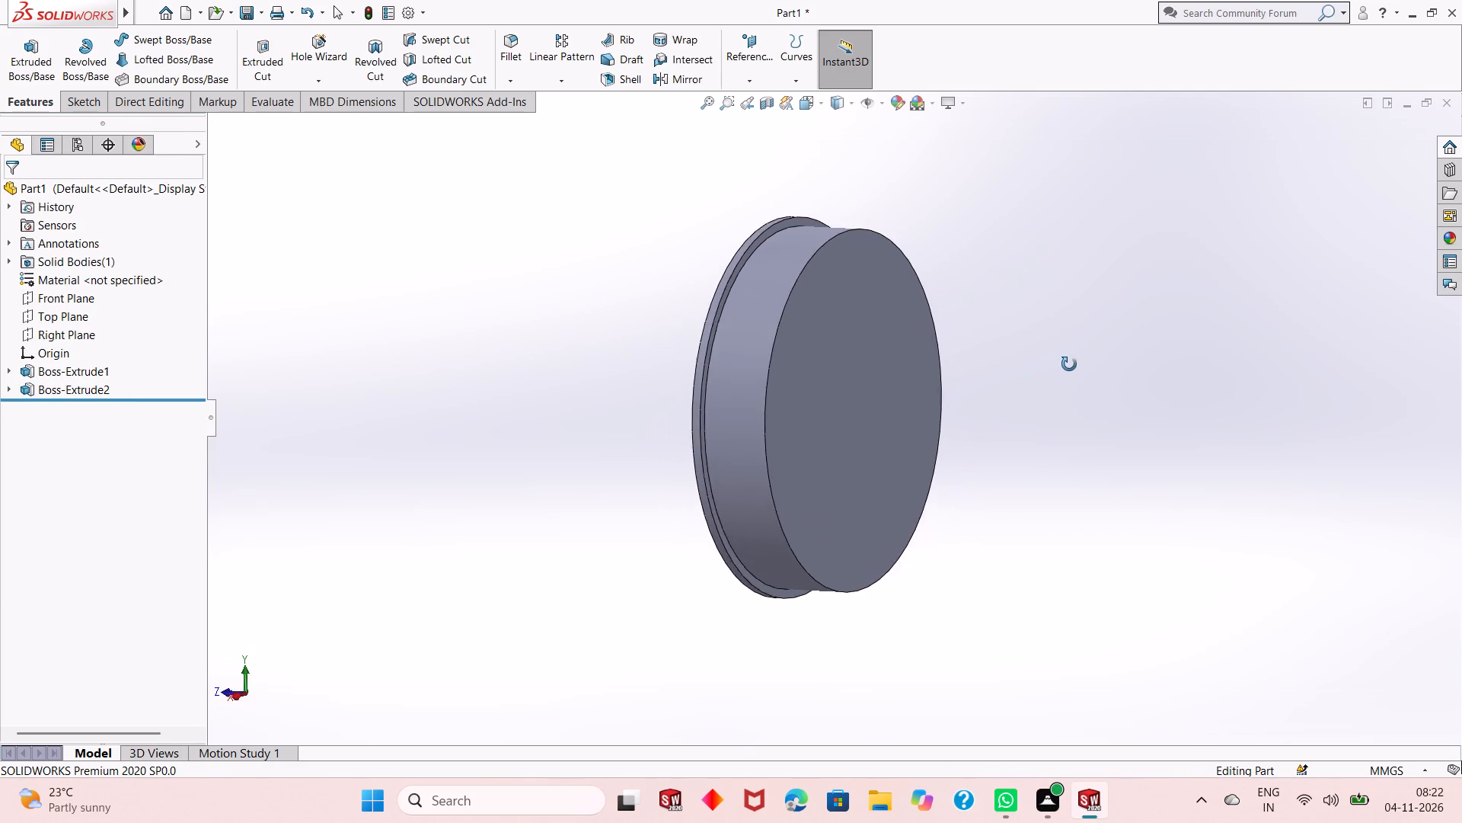
pyautogui.moveTo(1069, 364); pyautogui.dragTo(1082, 364, button='middle')
pyautogui.scroll(1, 830, 367)
pyautogui.scroll(-2, 1055, 456)
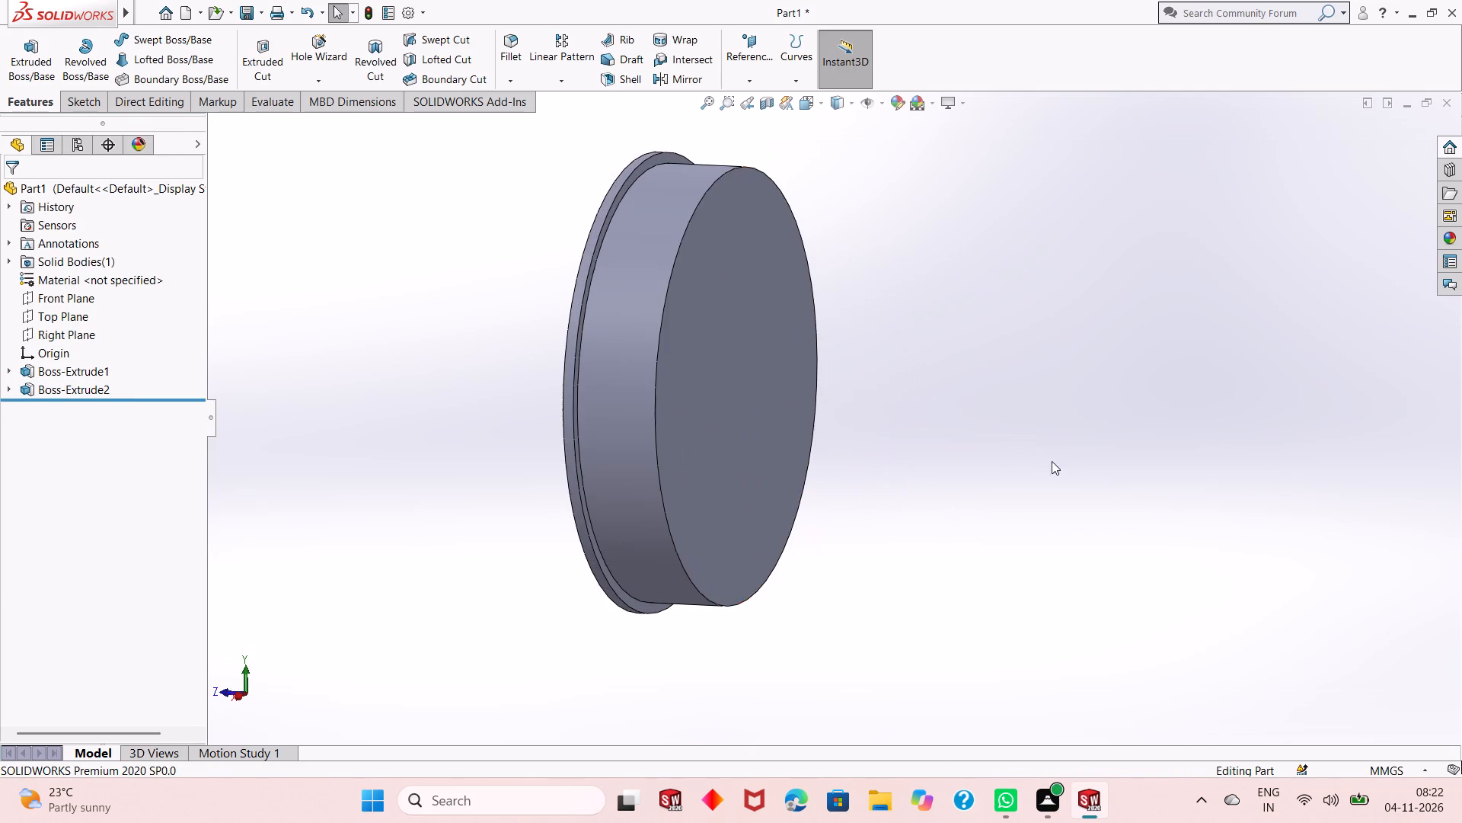
pyautogui.scroll(1, 673, 382)
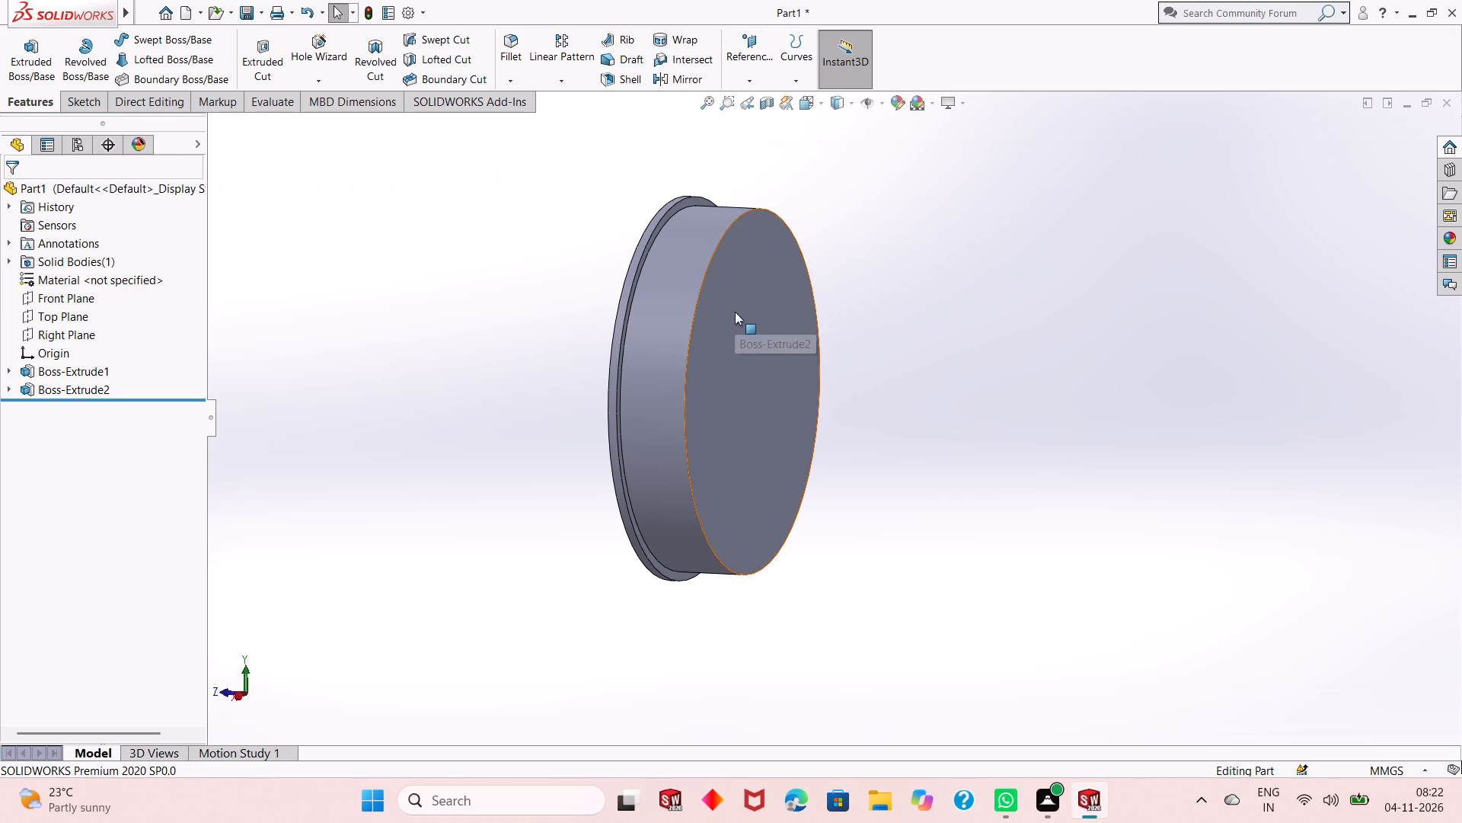
pyautogui.moveTo(765, 368); pyautogui.dragTo(873, 337, button='middle')
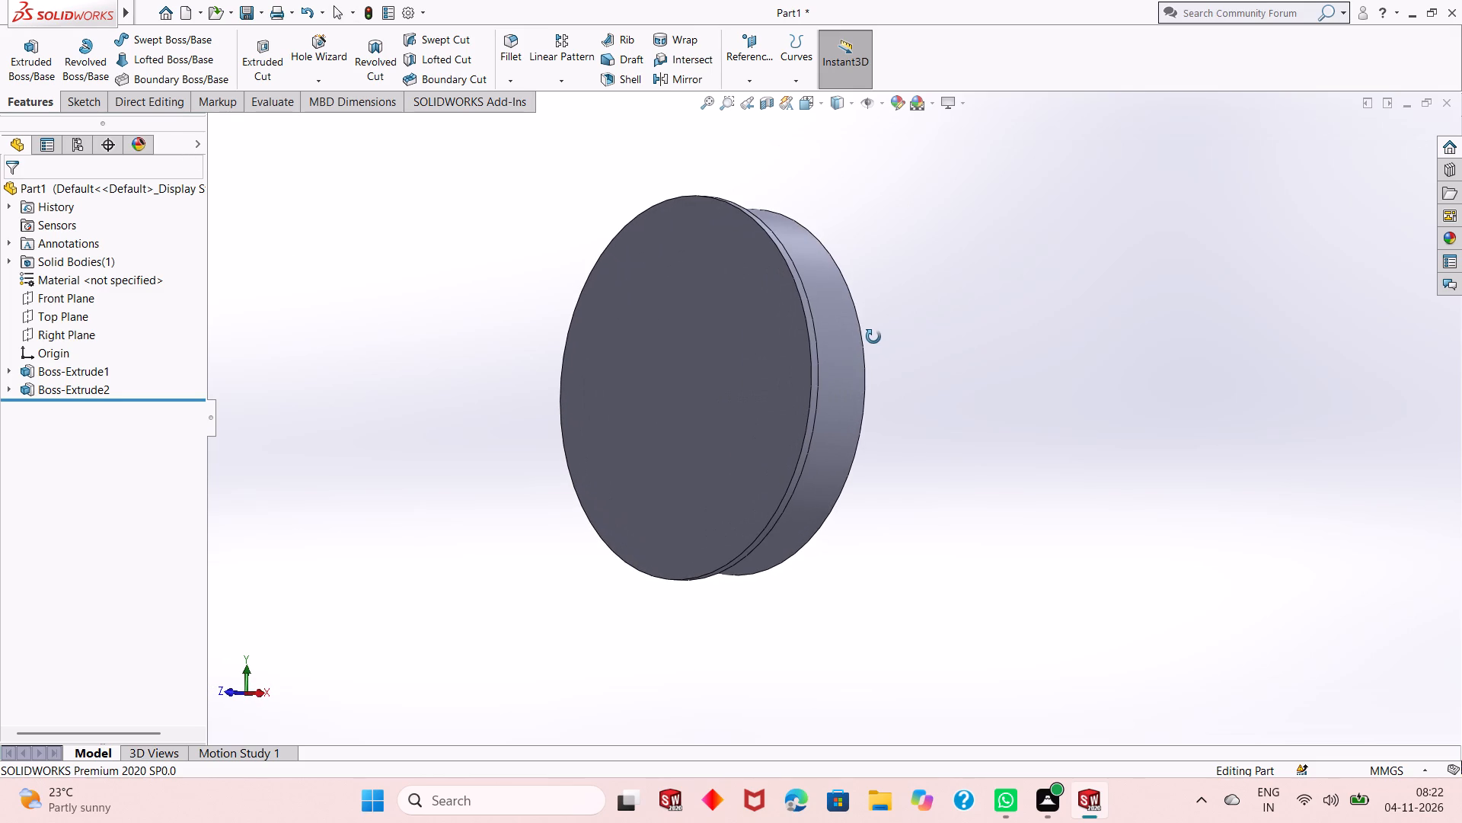
pyautogui.moveTo(873, 337); pyautogui.dragTo(819, 356, button='middle')
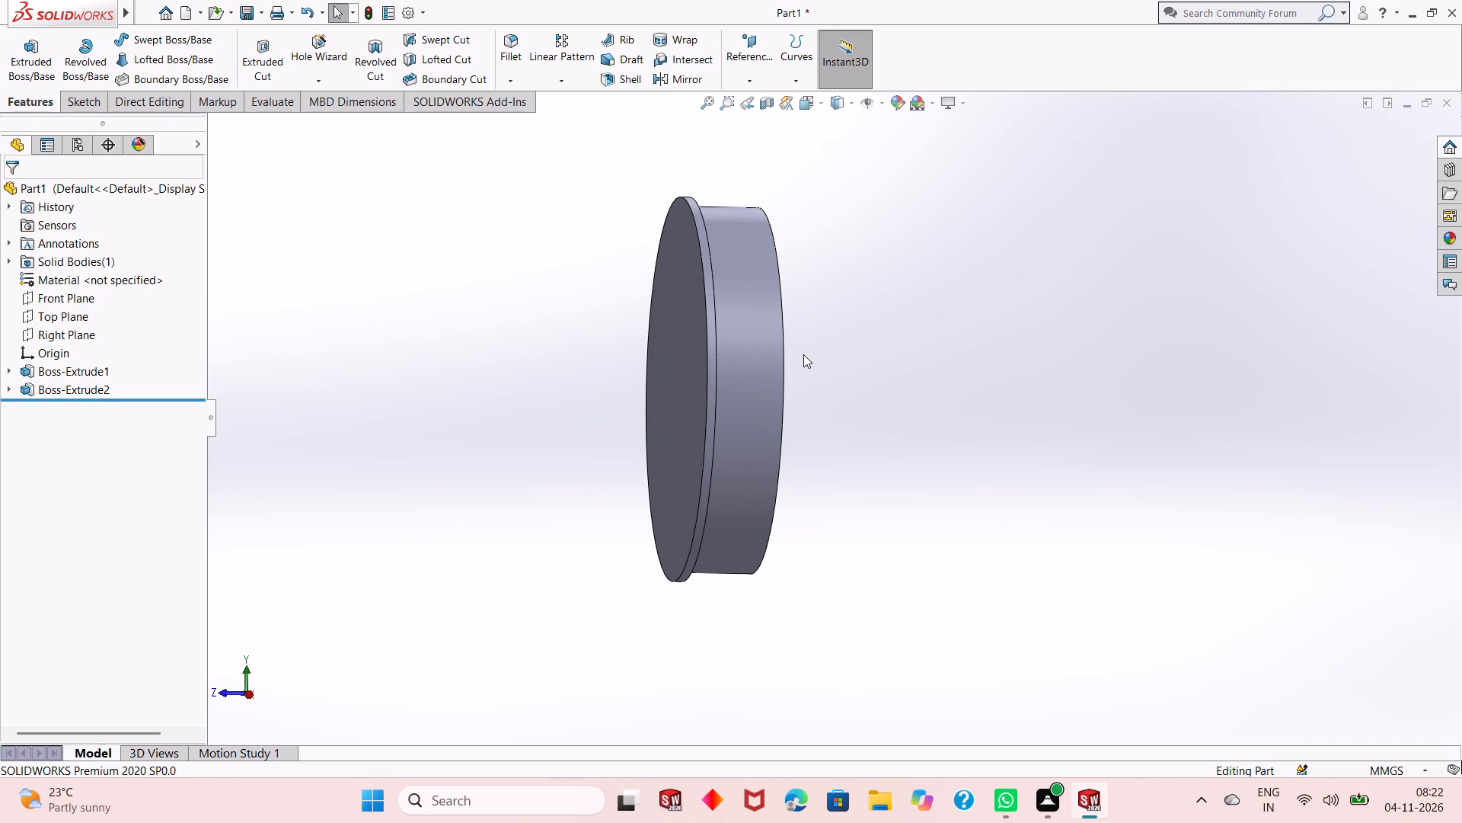
pyautogui.moveTo(768, 374); pyautogui.dragTo(719, 406, button='middle')
pyautogui.click(755, 350)
pyautogui.click(824, 305)
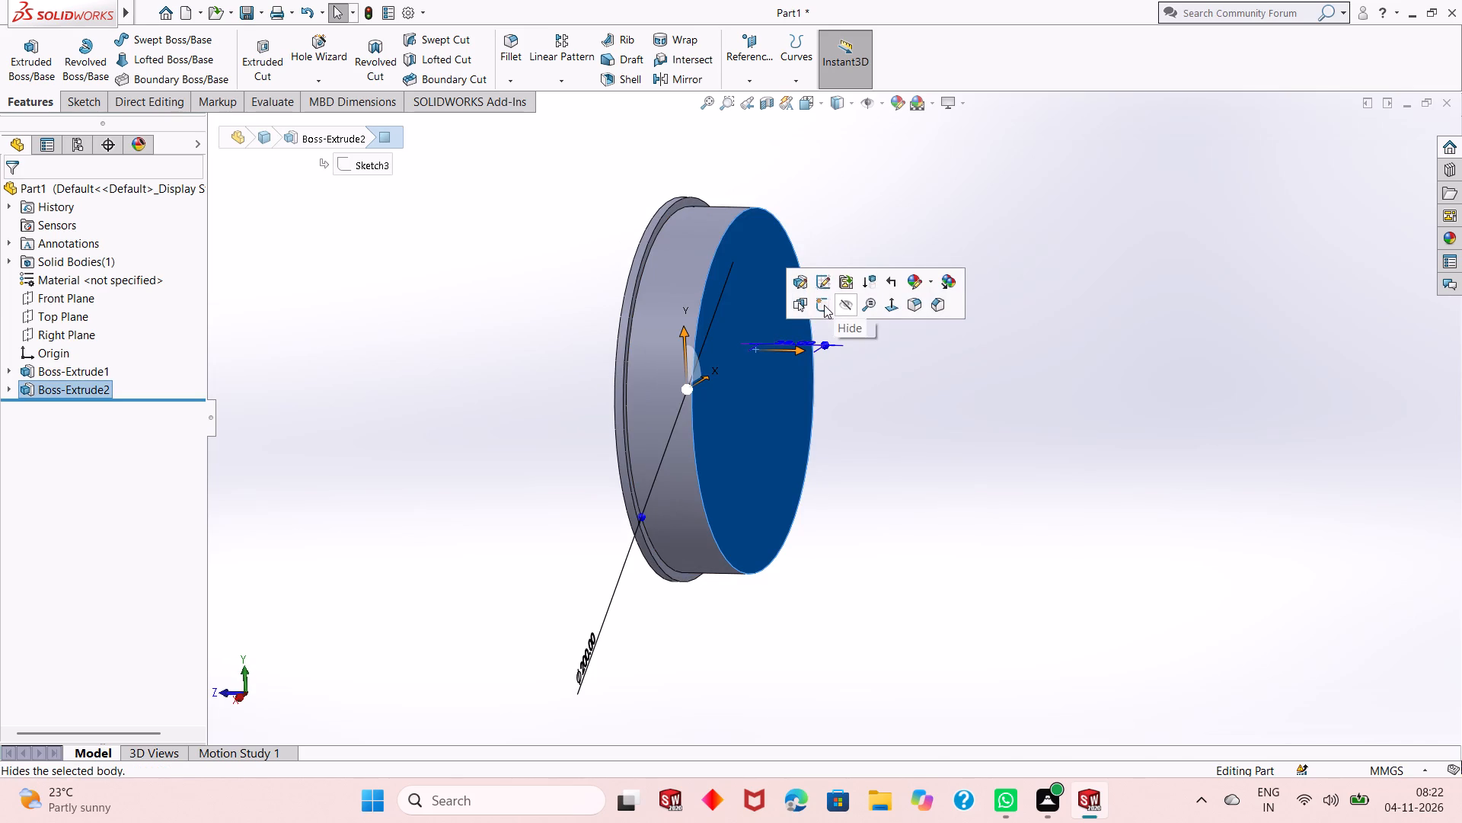
pyautogui.hotkey('ctrl', '8')
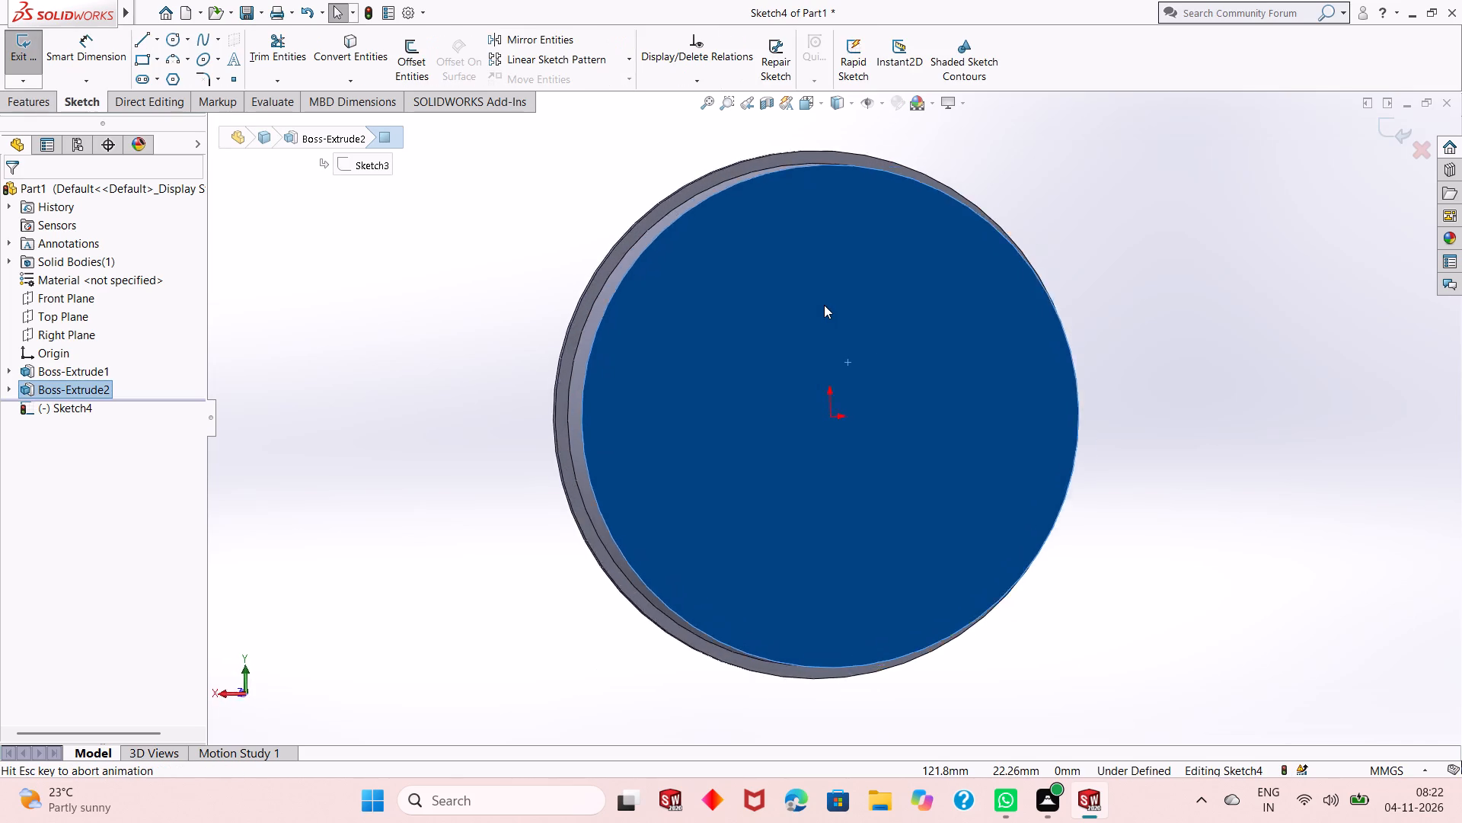
pyautogui.scroll(2, 855, 569)
pyautogui.click(1144, 434)
pyautogui.scroll(-1, 972, 383)
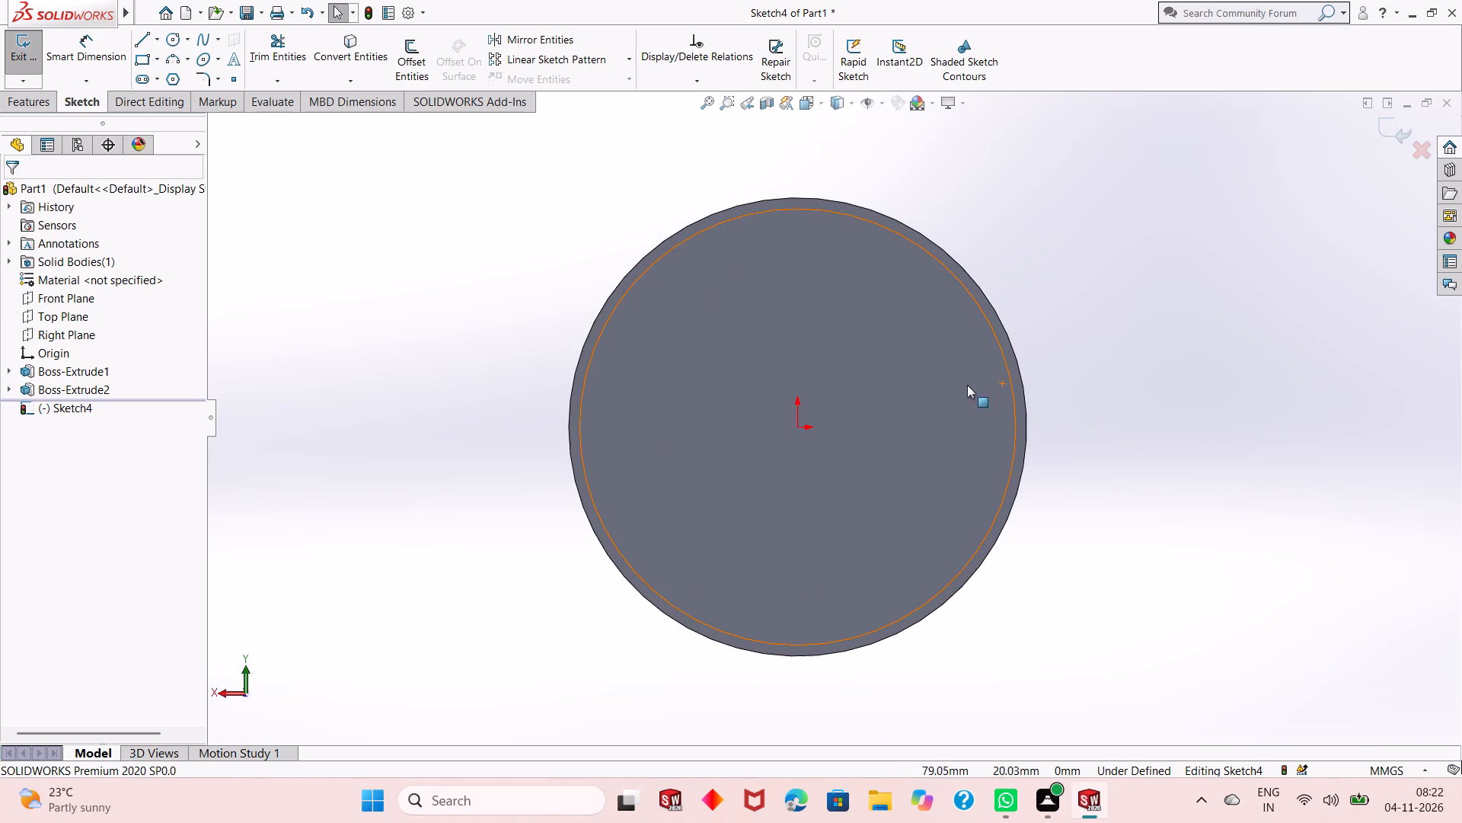
# Draw a circle centred on the origin with a radius of about 49 mm.
pyautogui.click(174, 43)
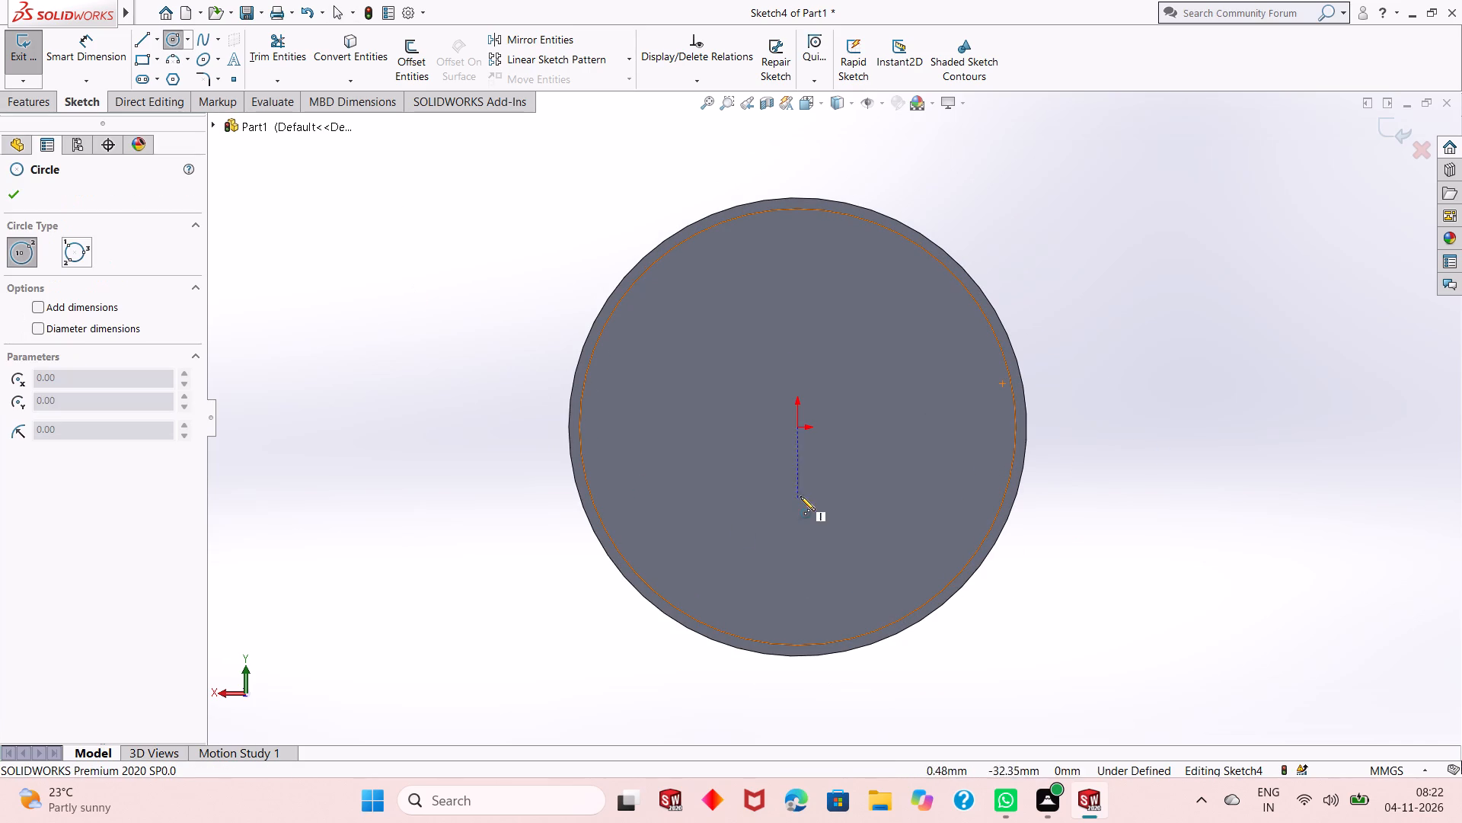
pyautogui.click(799, 430)
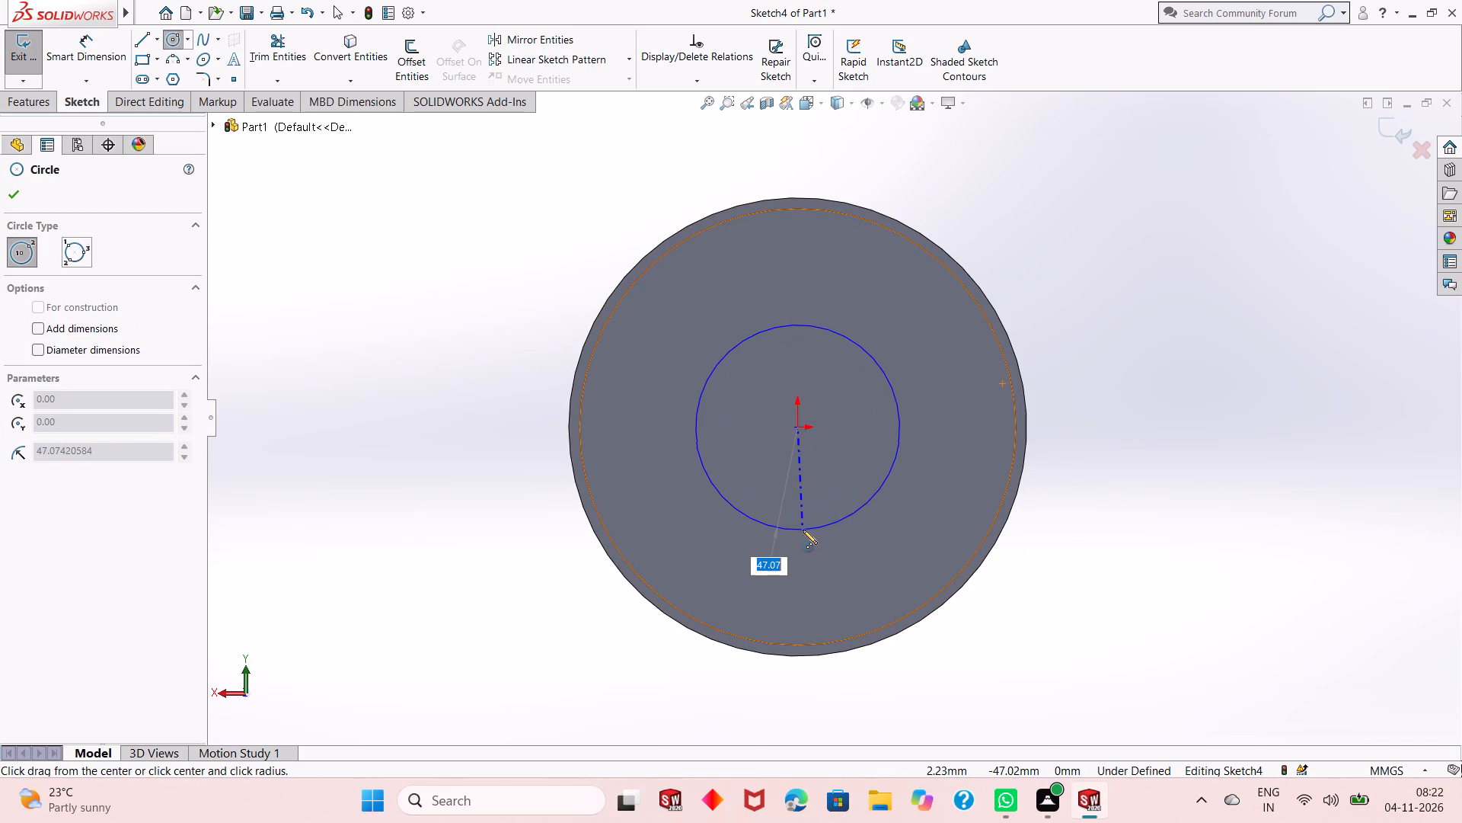
pyautogui.click(808, 533)
pyautogui.rightClick(407, 277)
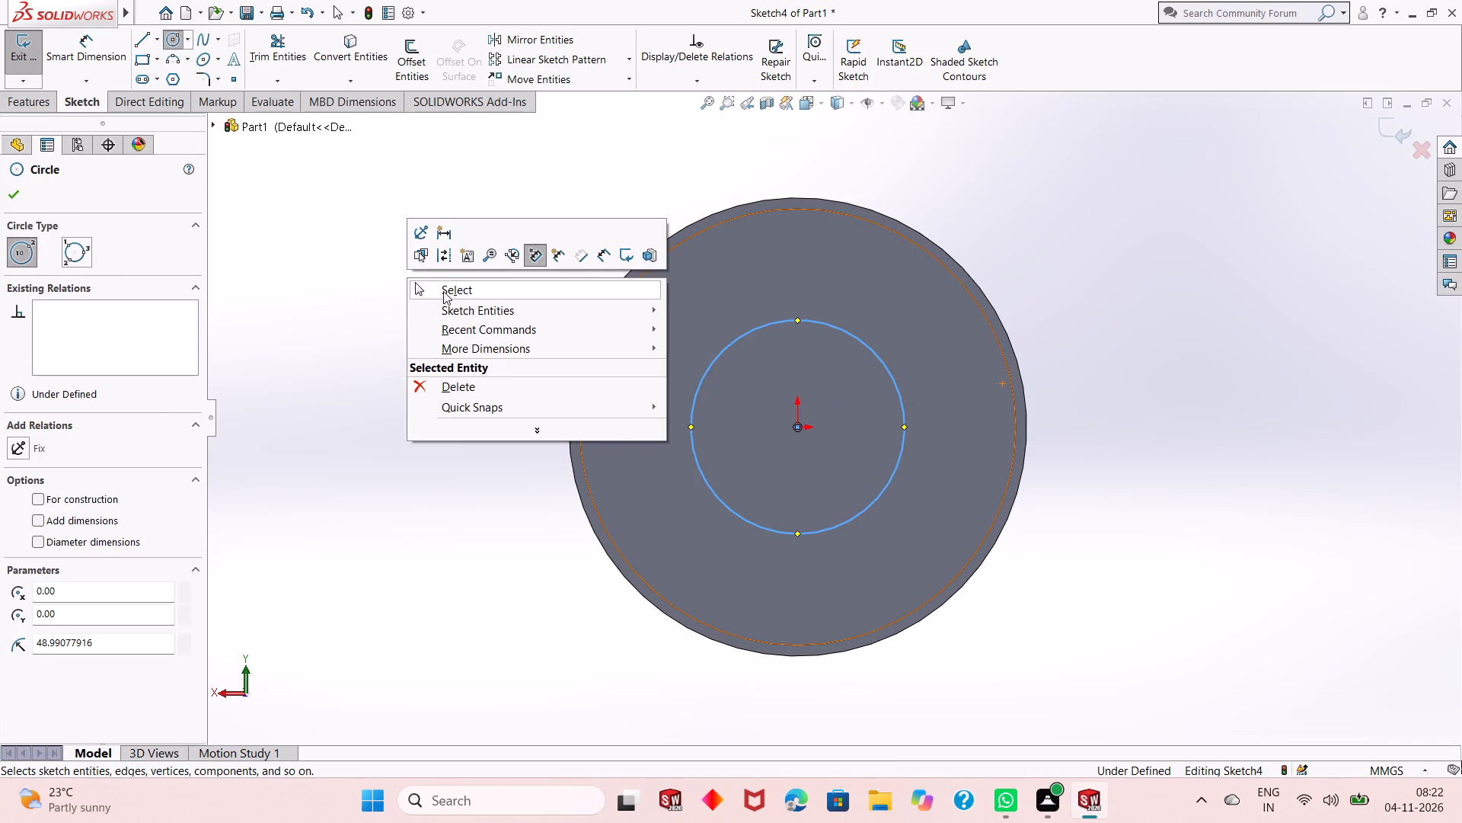
pyautogui.click(457, 293)
# Dimension the new circle's diameter as 100 mm, placing the dimension outside the disc.
pyautogui.click(123, 62)
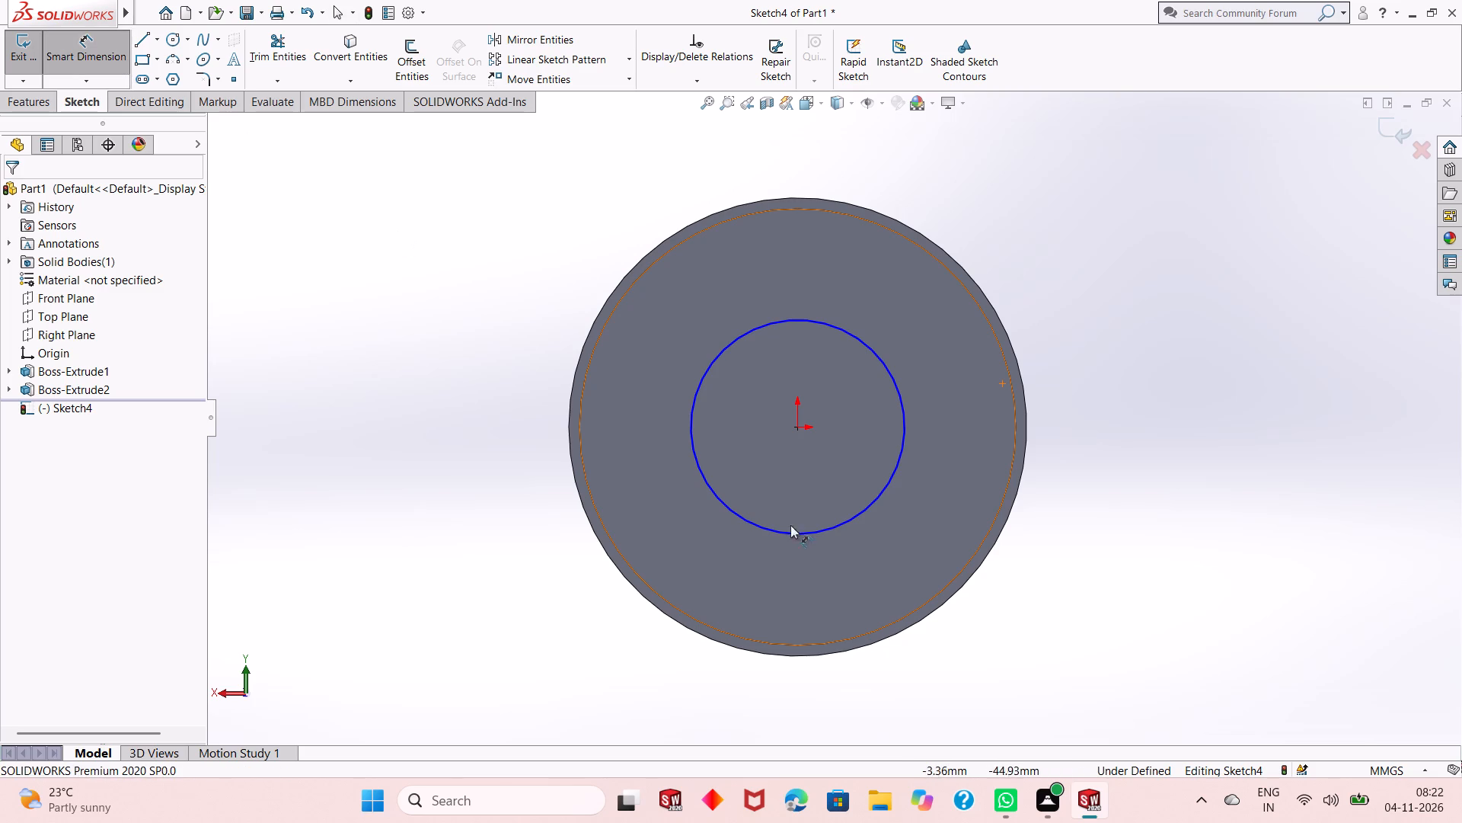
pyautogui.click(774, 530)
pyautogui.click(439, 651)
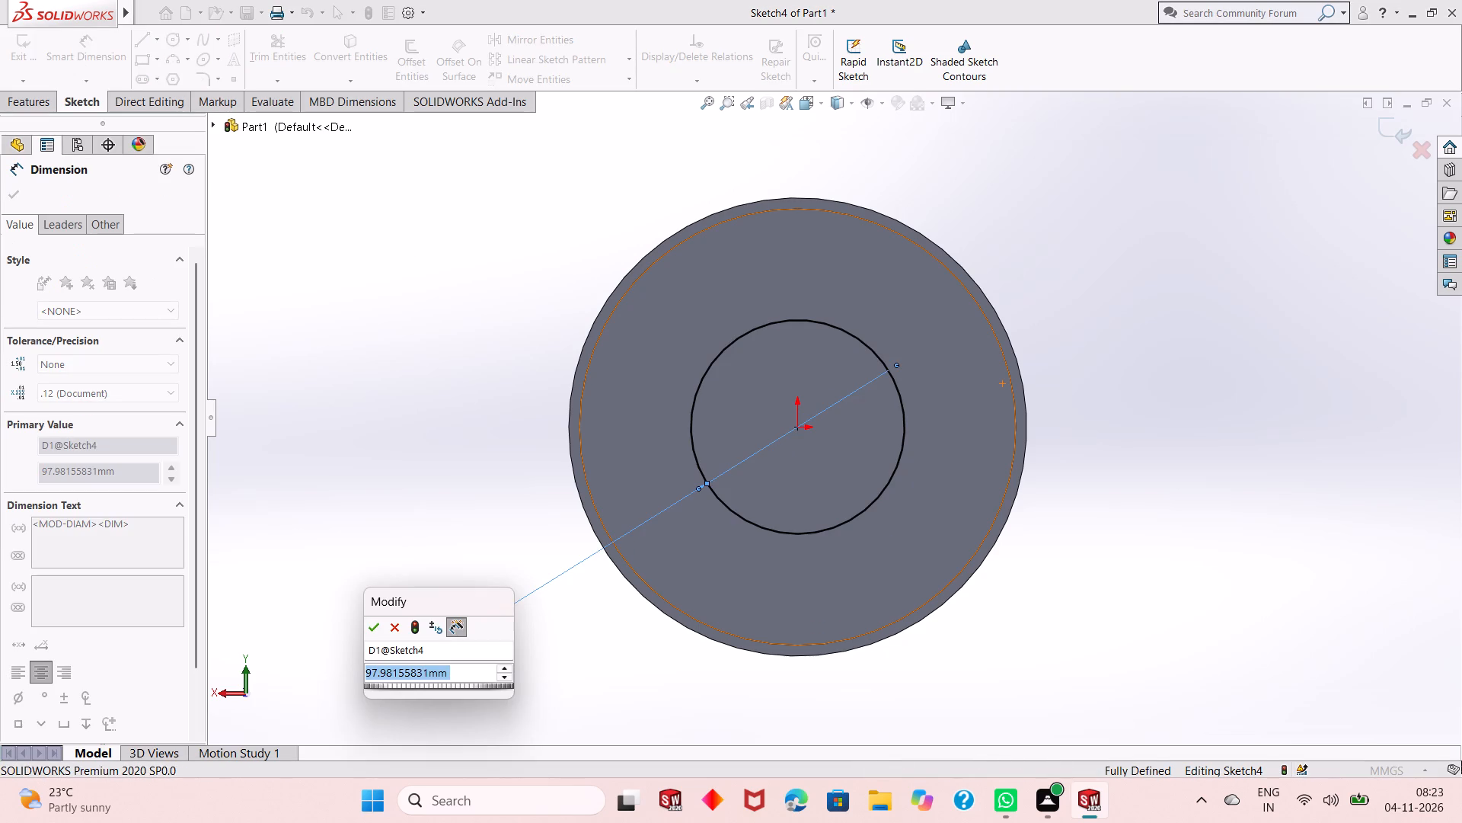
pyautogui.write('100')
pyautogui.press('Return')
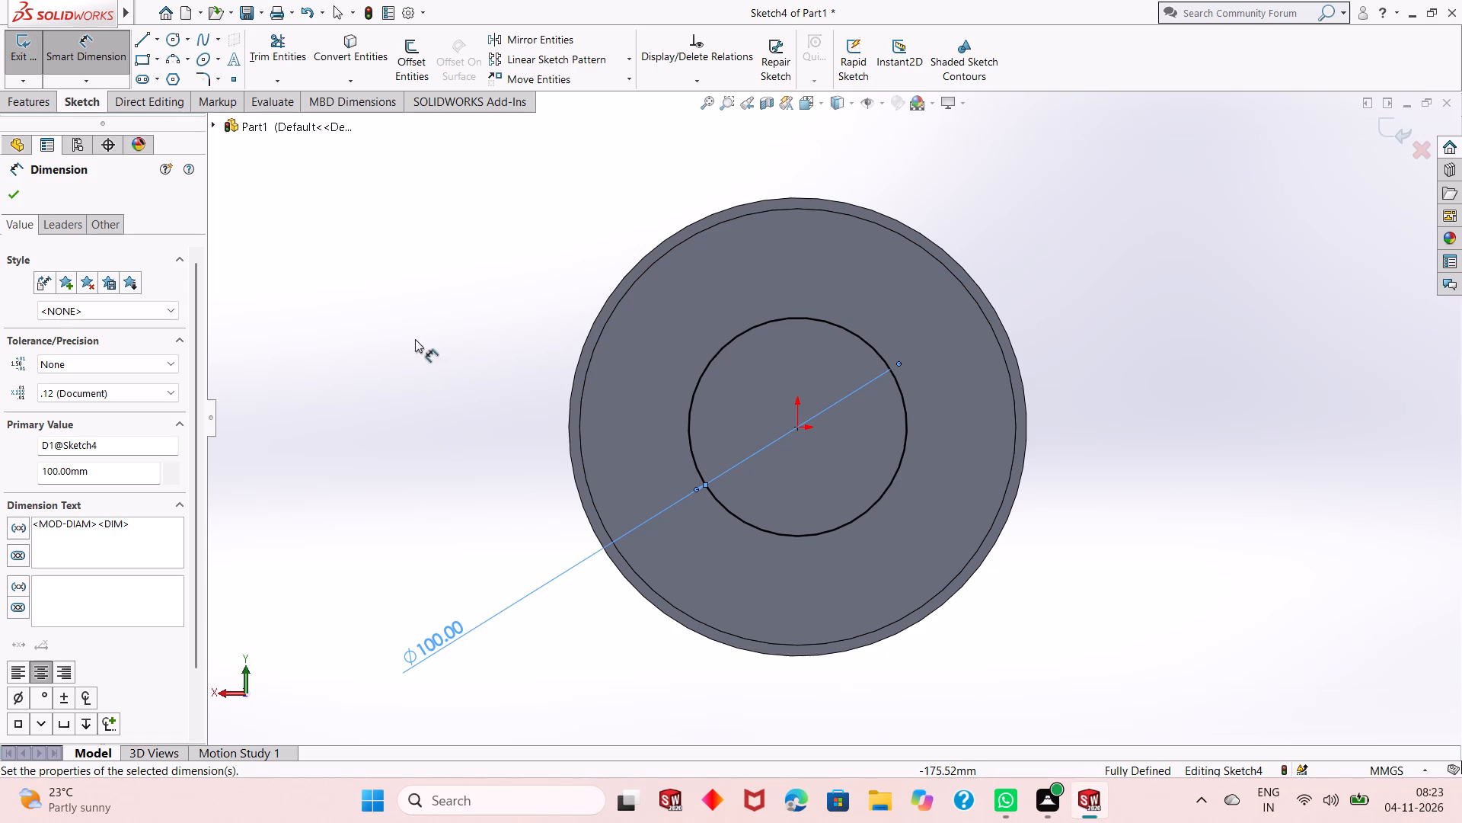
pyautogui.rightClick(415, 339)
pyautogui.click(445, 390)
# Extrude the 100 mm circle as a blind boss 62 mm deep, outward from the larger boss's end face and merged.
pyautogui.moveTo(530, 409); pyautogui.dragTo(570, 455, button='middle')
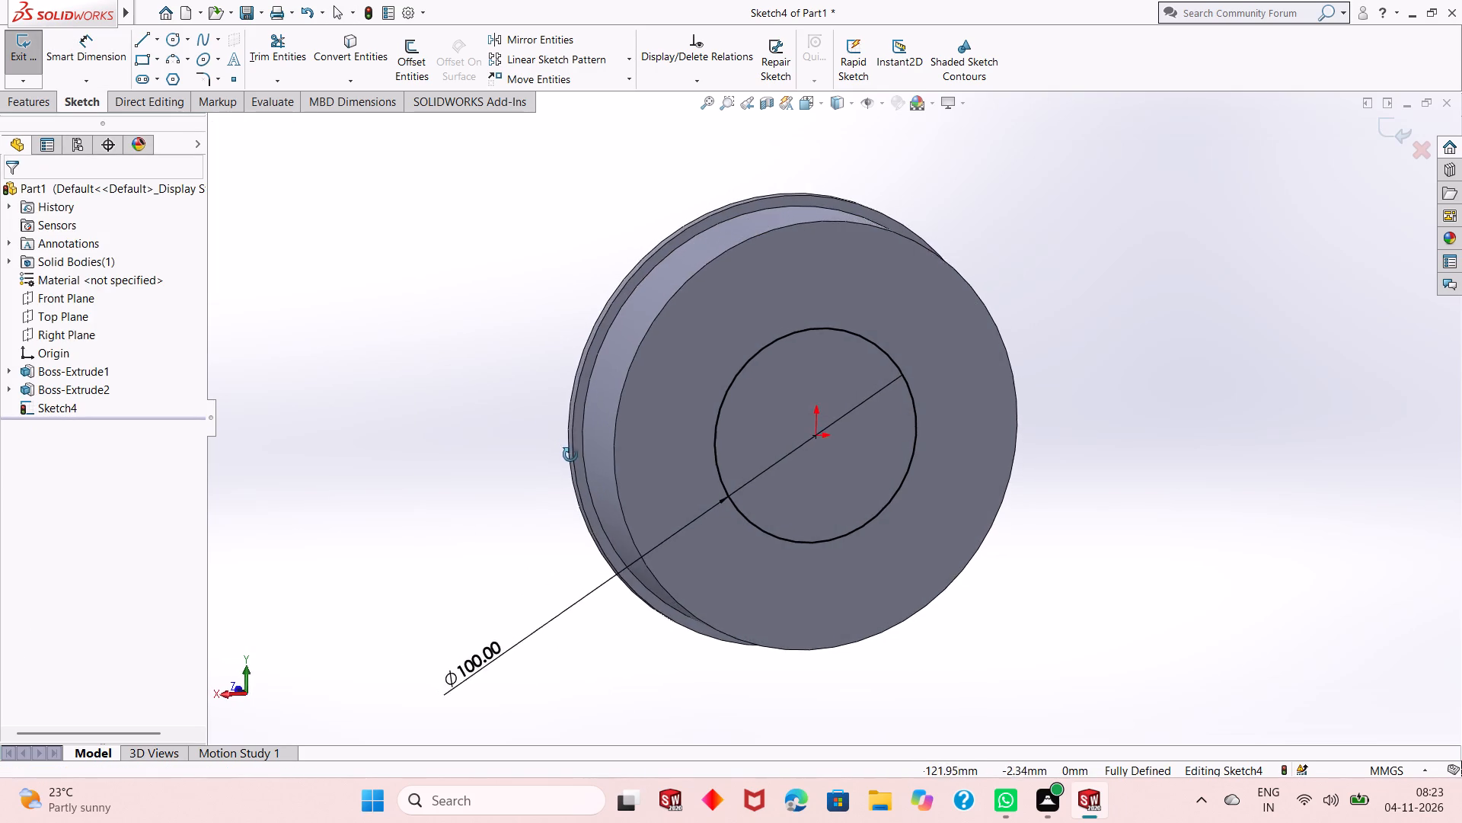
pyautogui.moveTo(570, 455); pyautogui.dragTo(608, 392, button='middle')
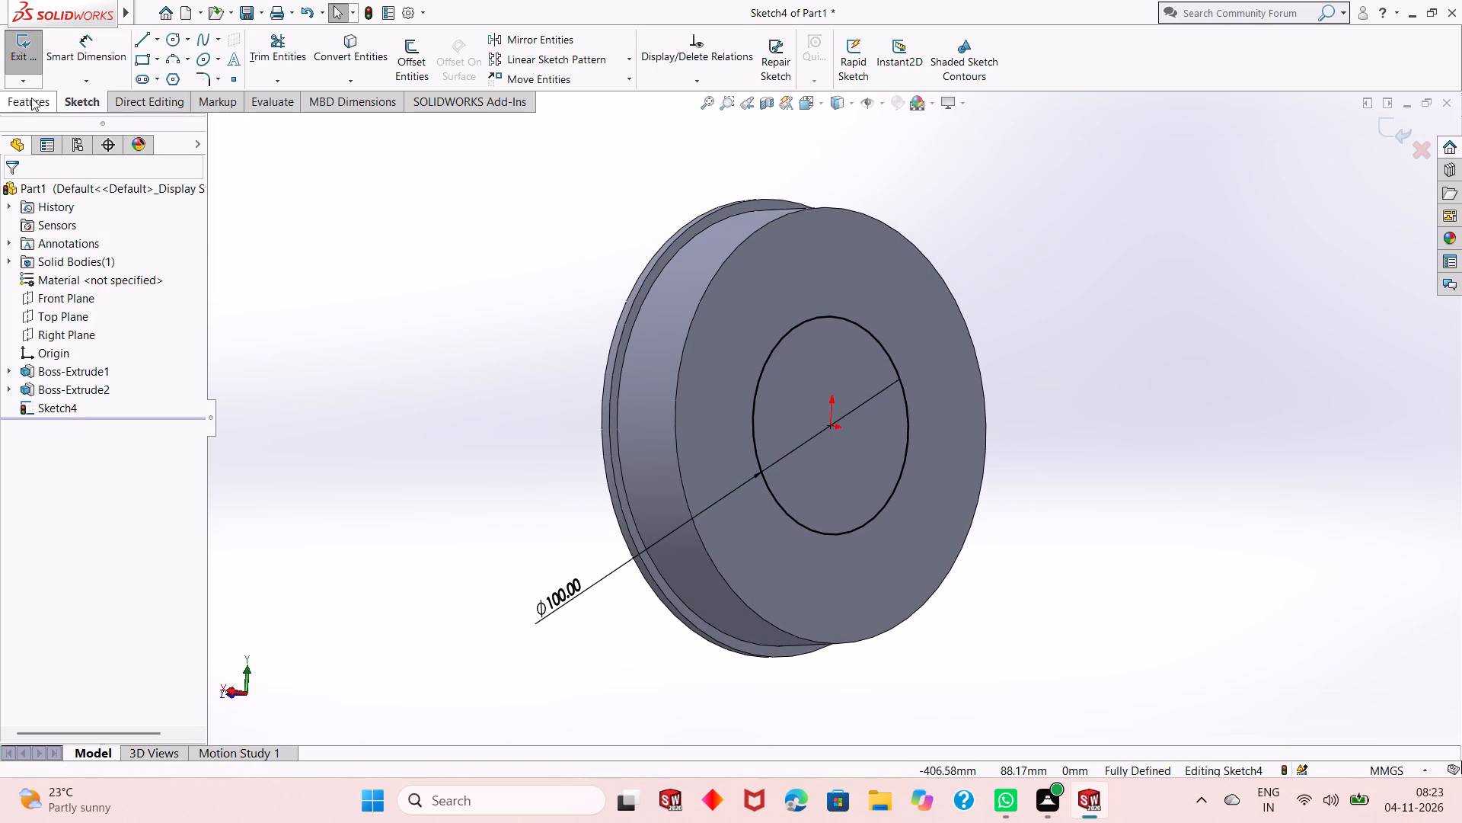
pyautogui.click(35, 98)
pyautogui.click(42, 59)
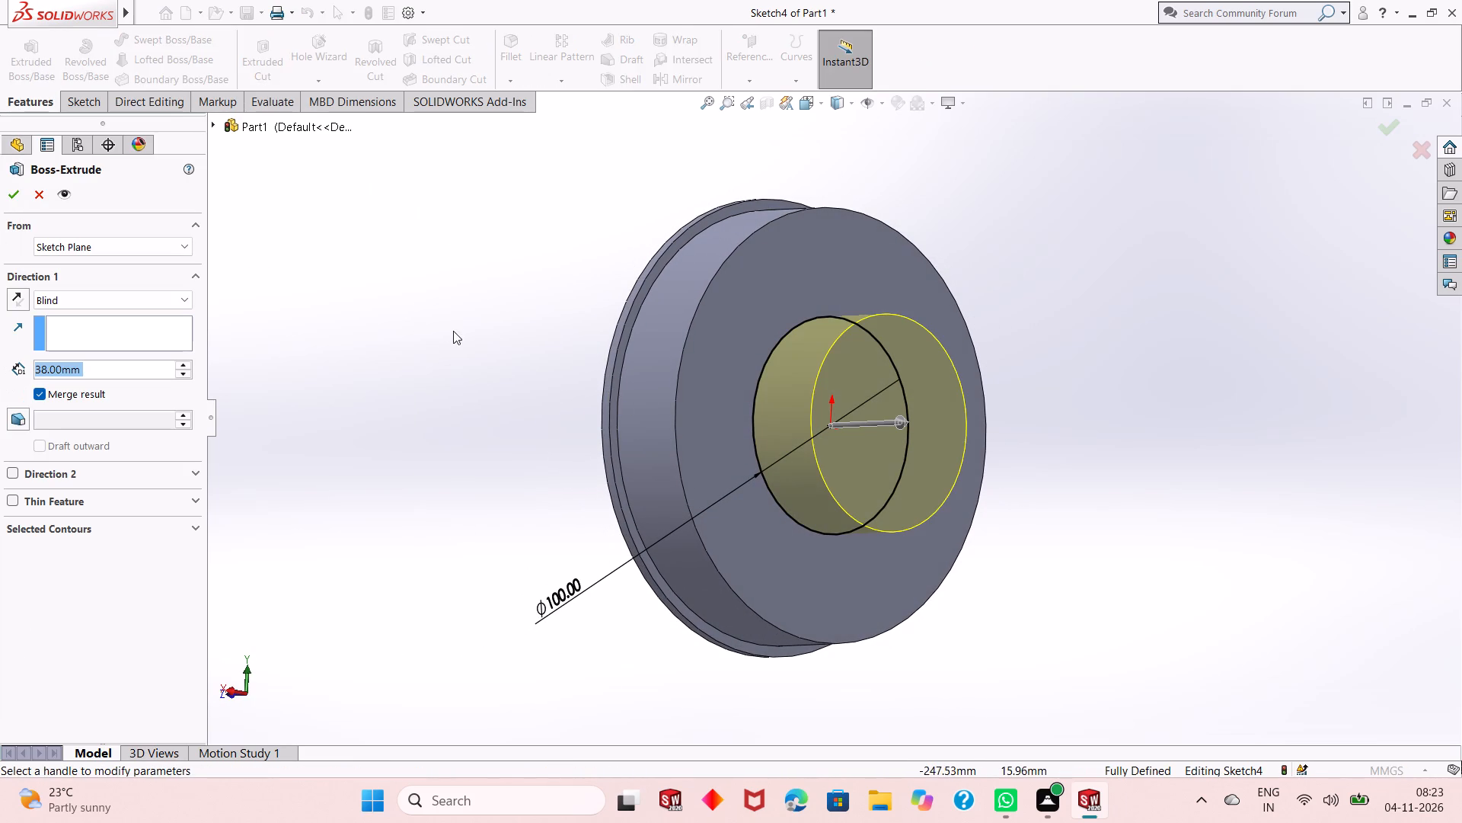
pyautogui.moveTo(464, 335); pyautogui.dragTo(472, 338, button='middle')
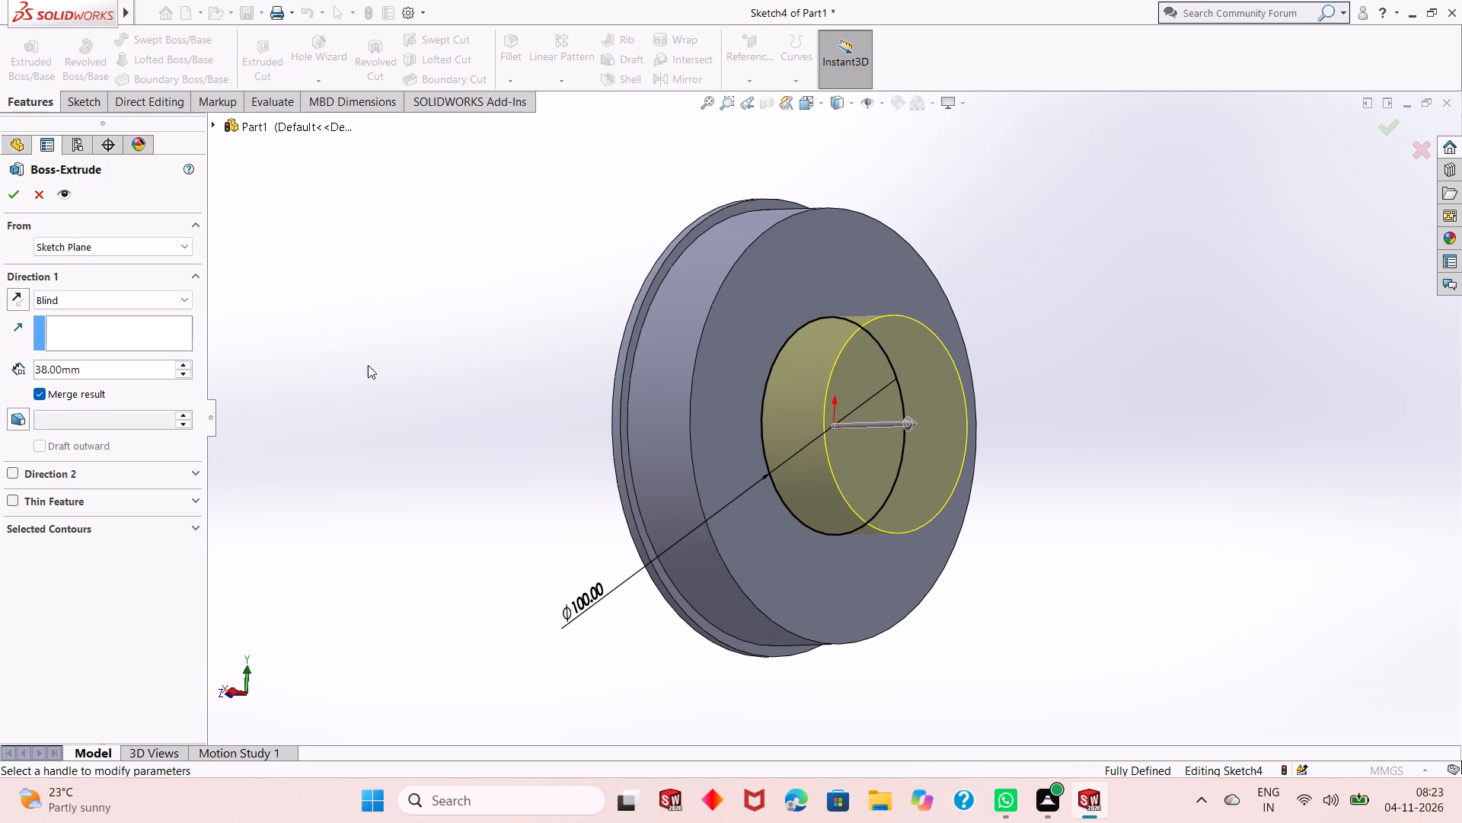
pyautogui.doubleClick(74, 363)
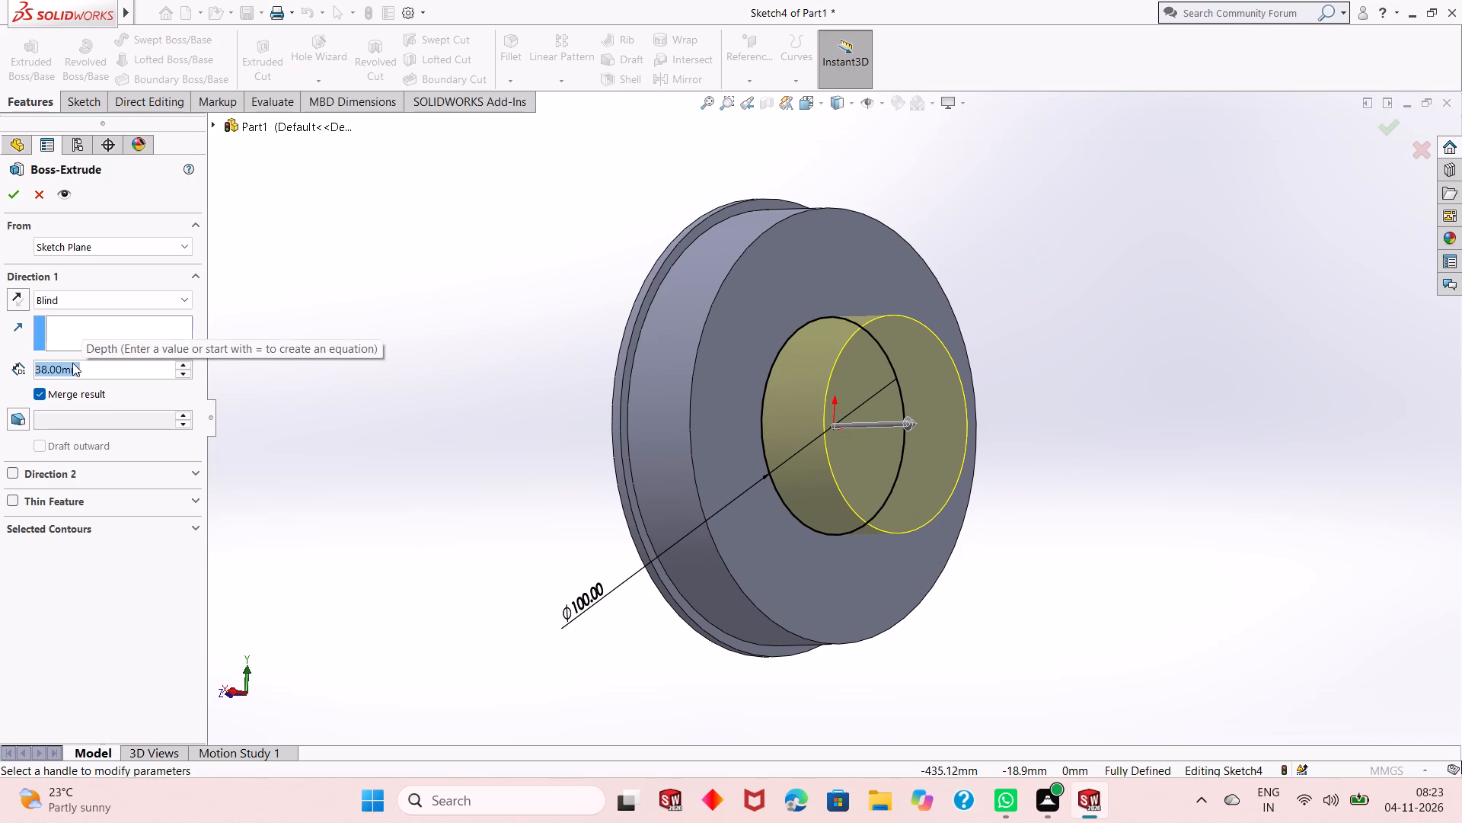
pyautogui.write('62')
pyautogui.press('Return')
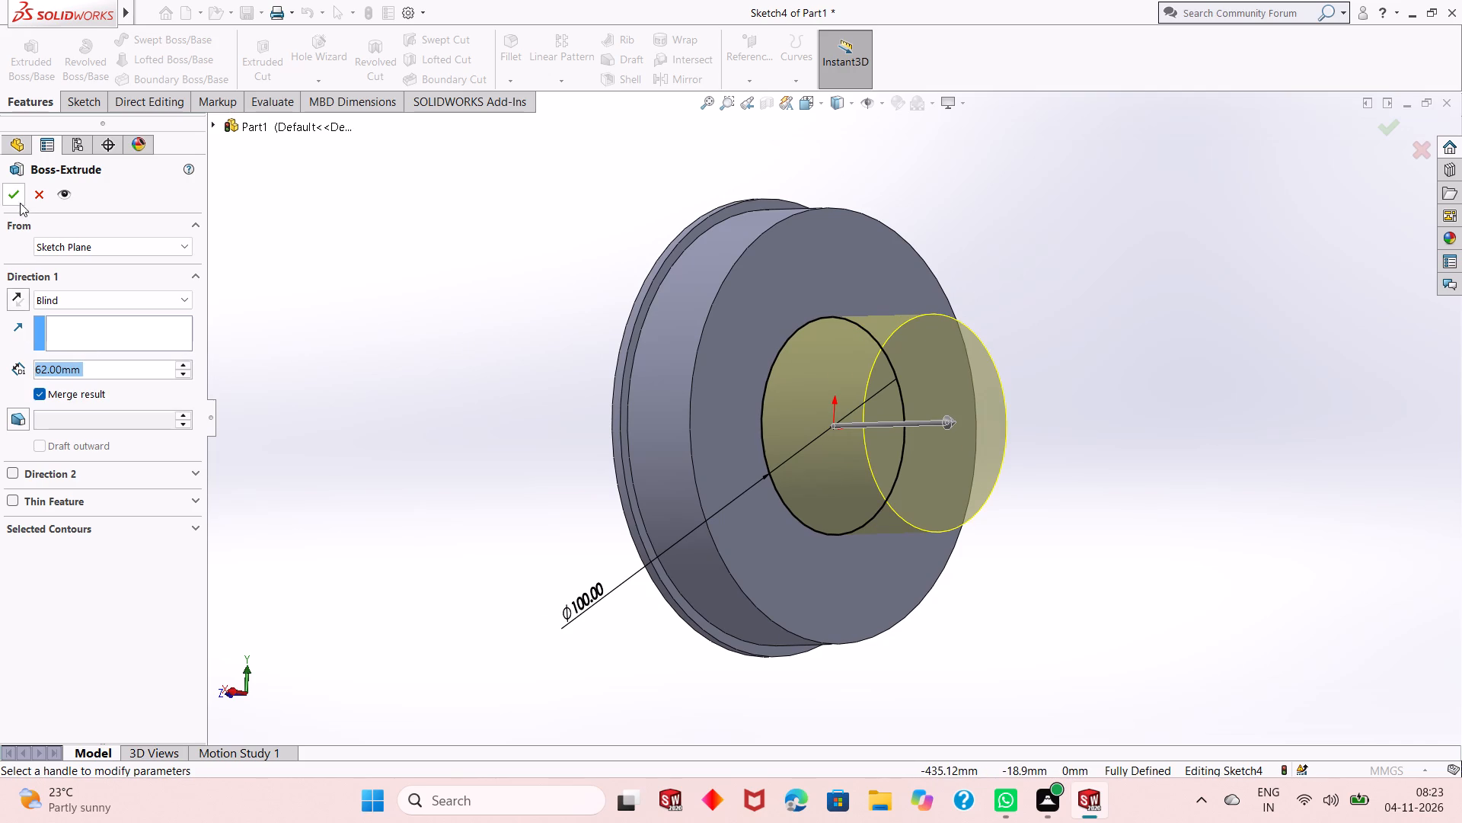
pyautogui.click(13, 195)
pyautogui.scroll(2, 653, 483)
pyautogui.click(646, 483)
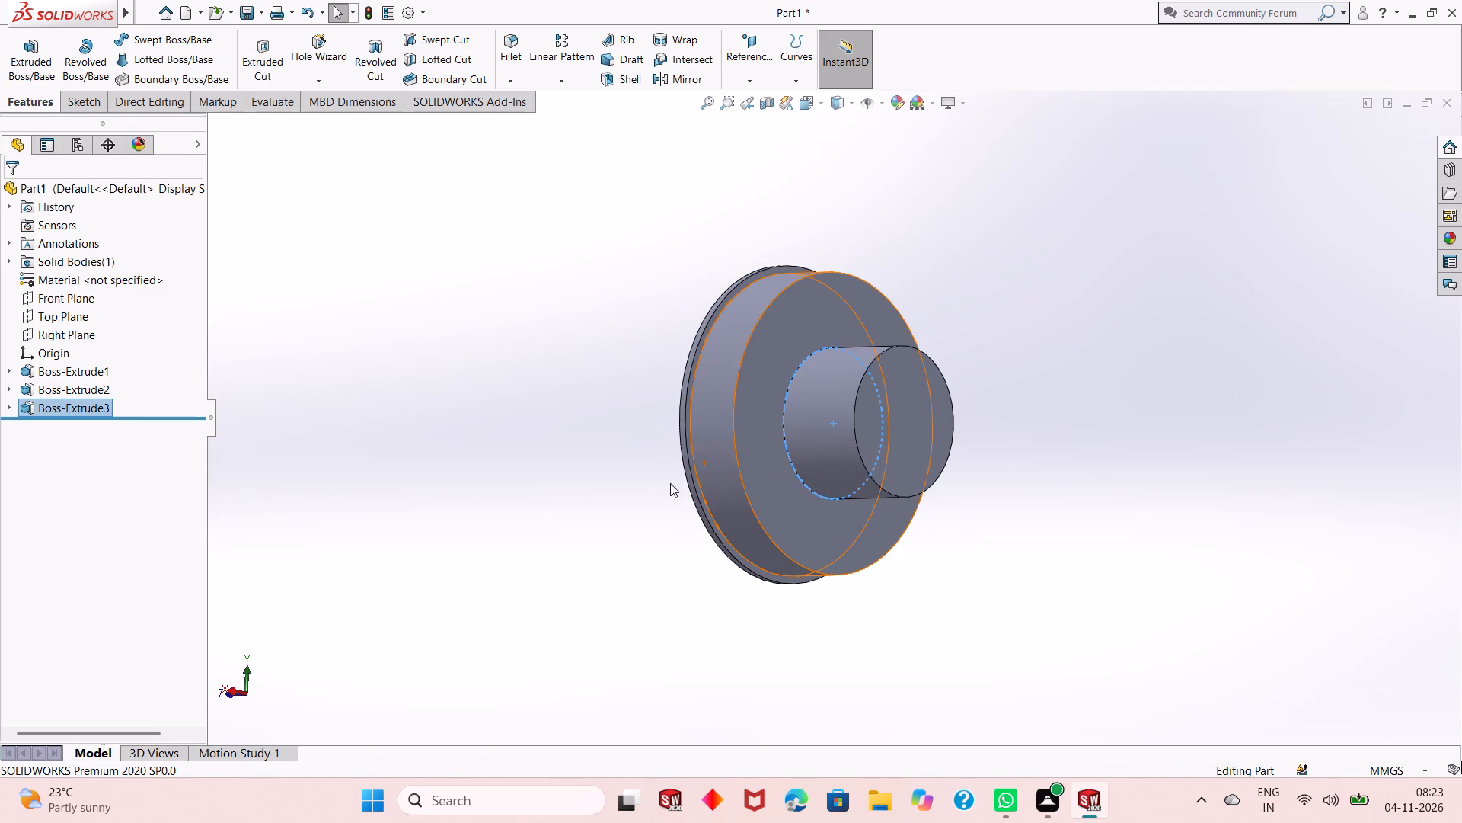
# Start a sketch on the flat end face of the 100 mm diameter boss.
pyautogui.click(902, 444)
pyautogui.click(969, 402)
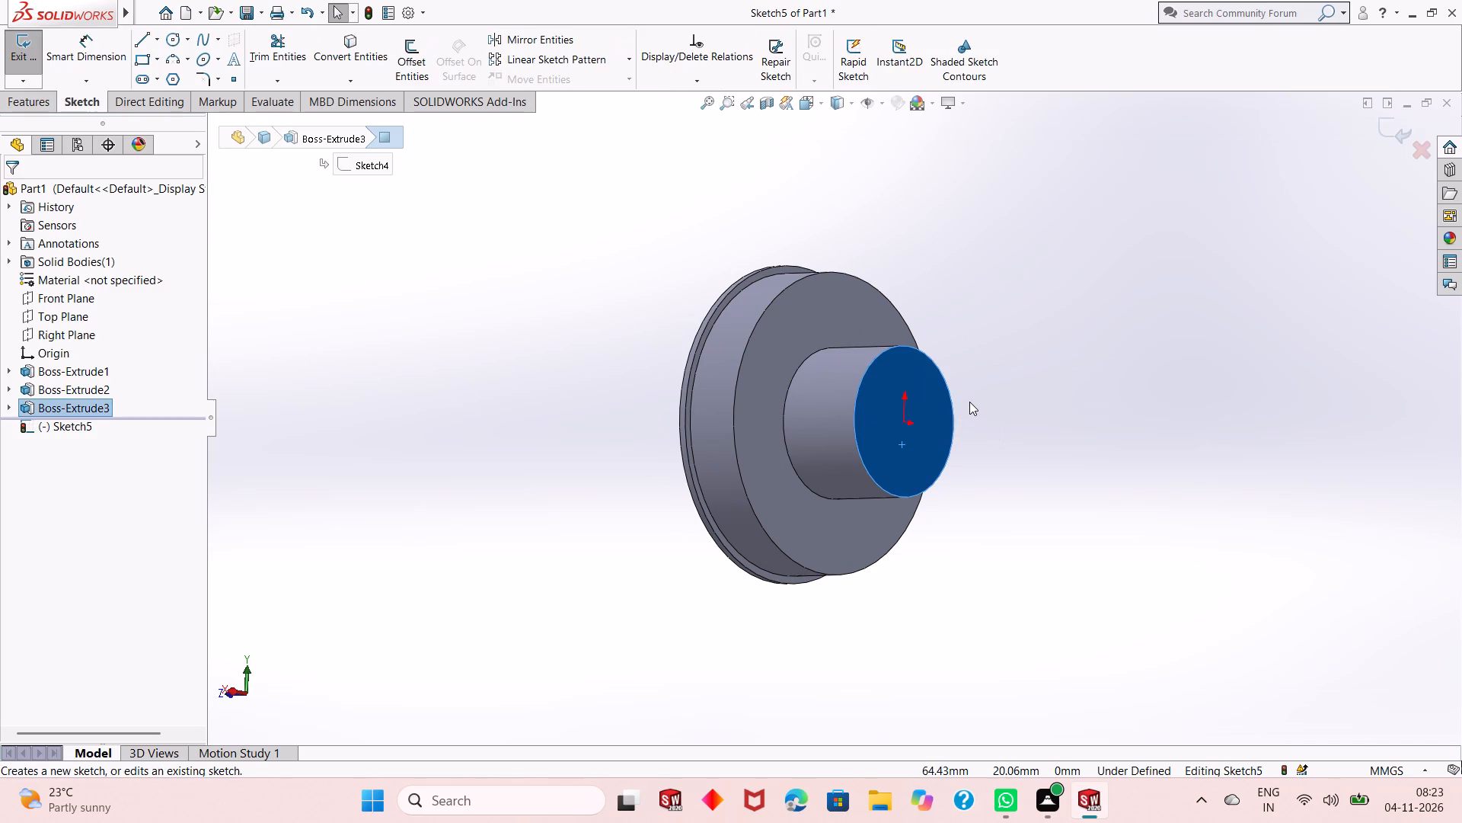
pyautogui.hotkey('ctrl', '8')
pyautogui.scroll(2, 933, 510)
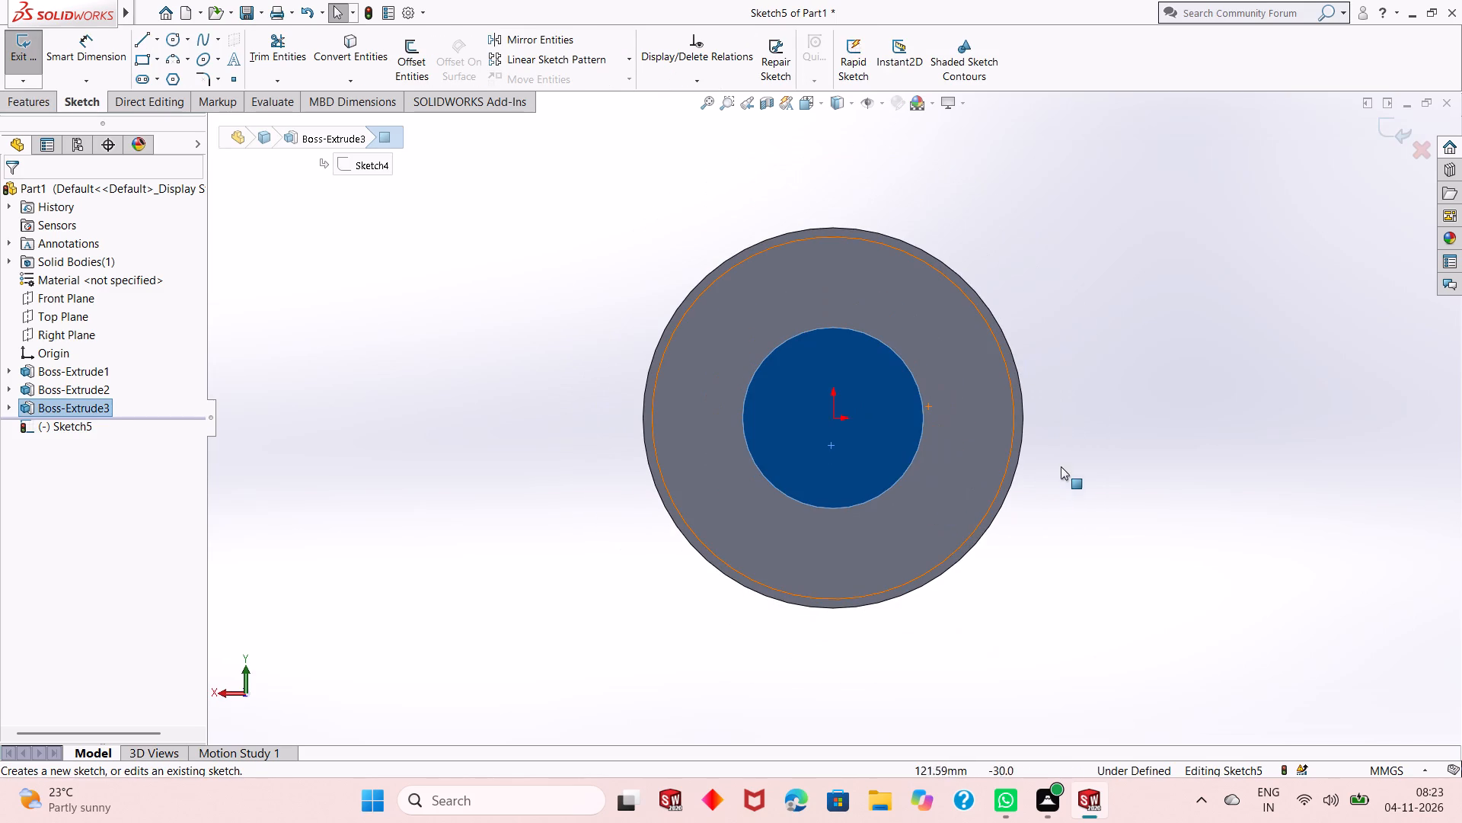
pyautogui.click(1074, 453)
pyautogui.scroll(-1, 1071, 411)
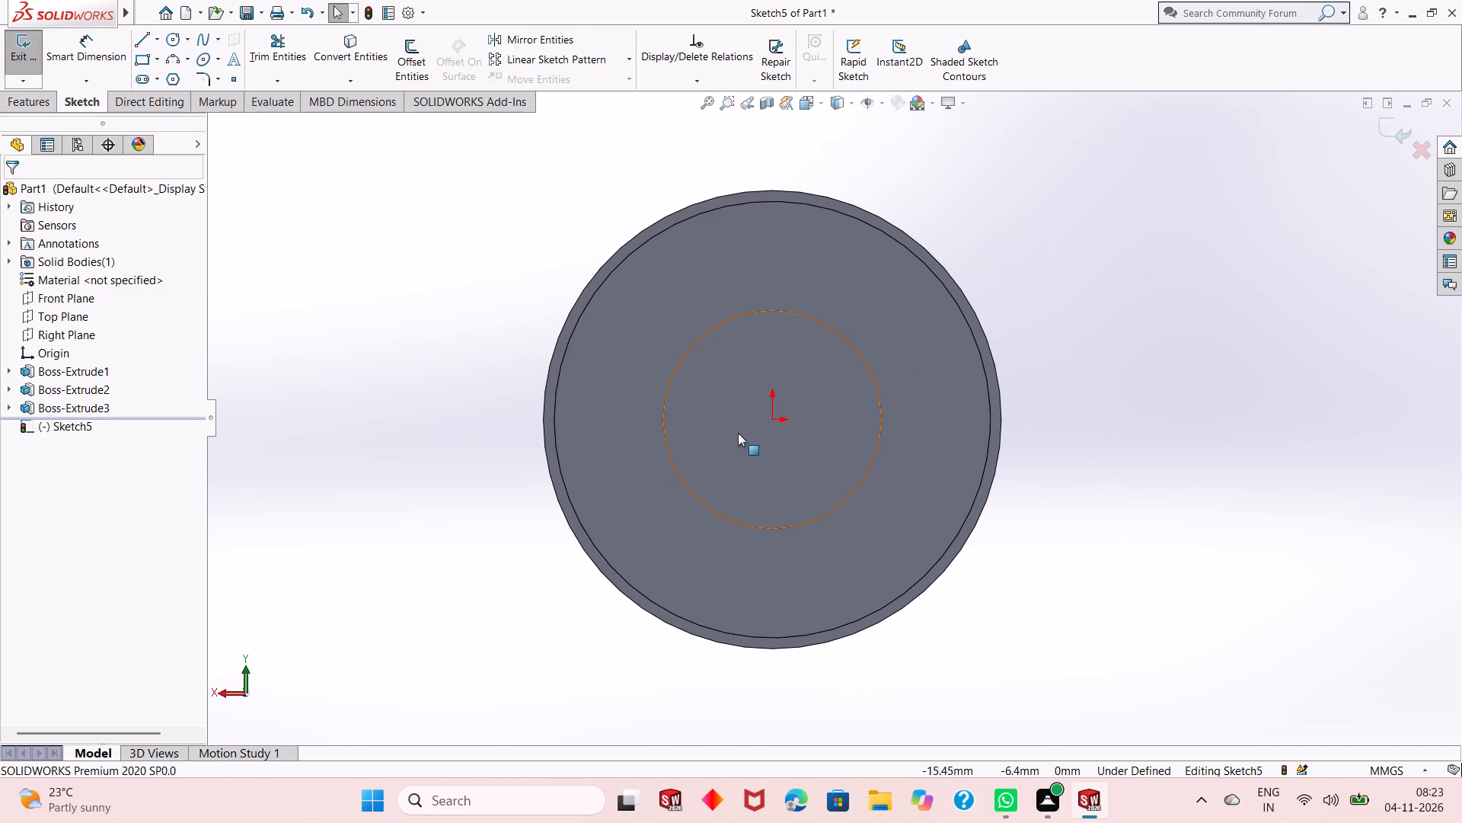
# Draw a circle centred on the origin, larger than the 100 mm boss, with a radius of about 66 mm.
pyautogui.scroll(1, 737, 431)
pyautogui.click(171, 36)
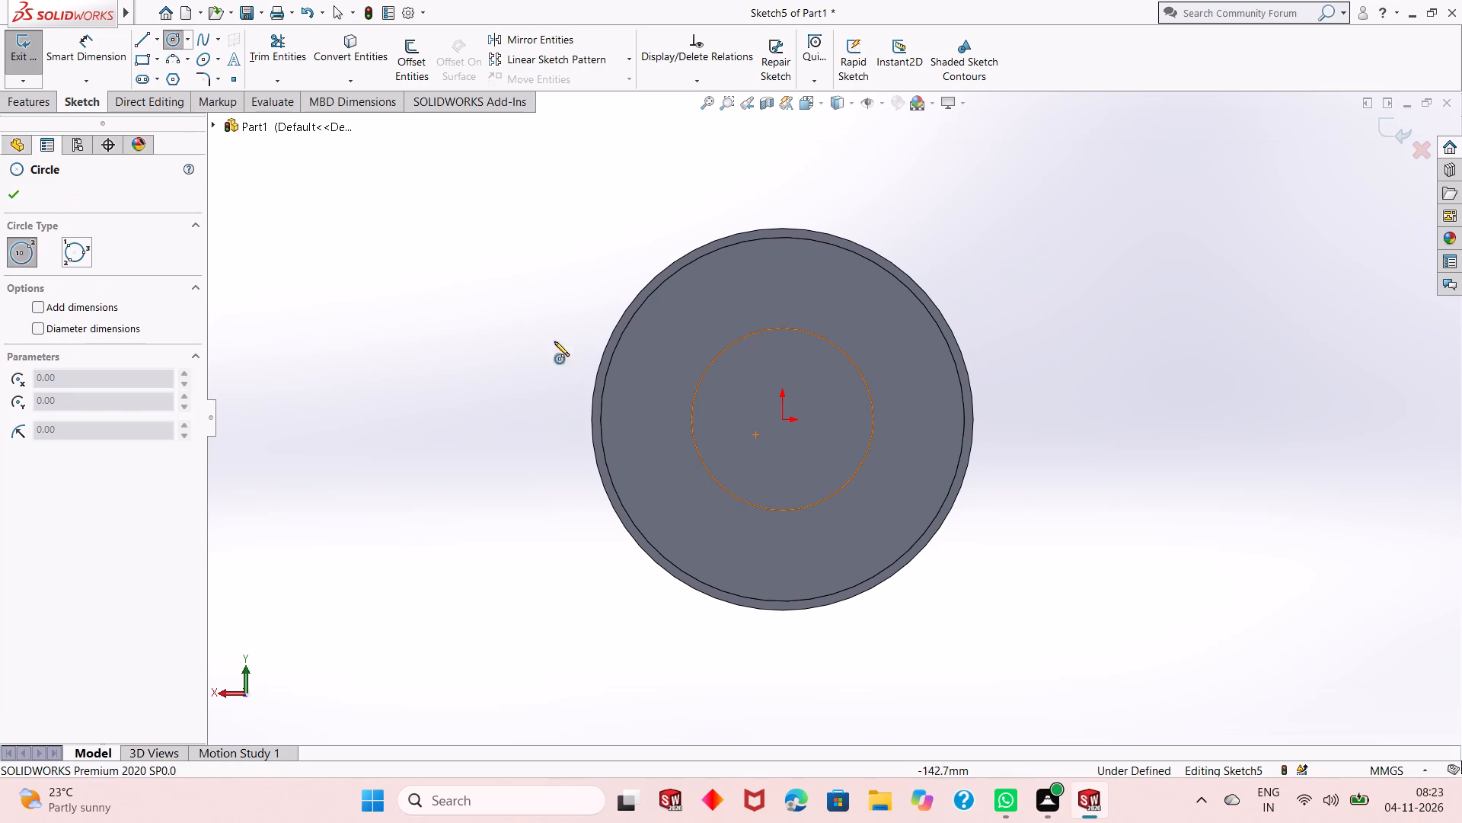
pyautogui.click(784, 420)
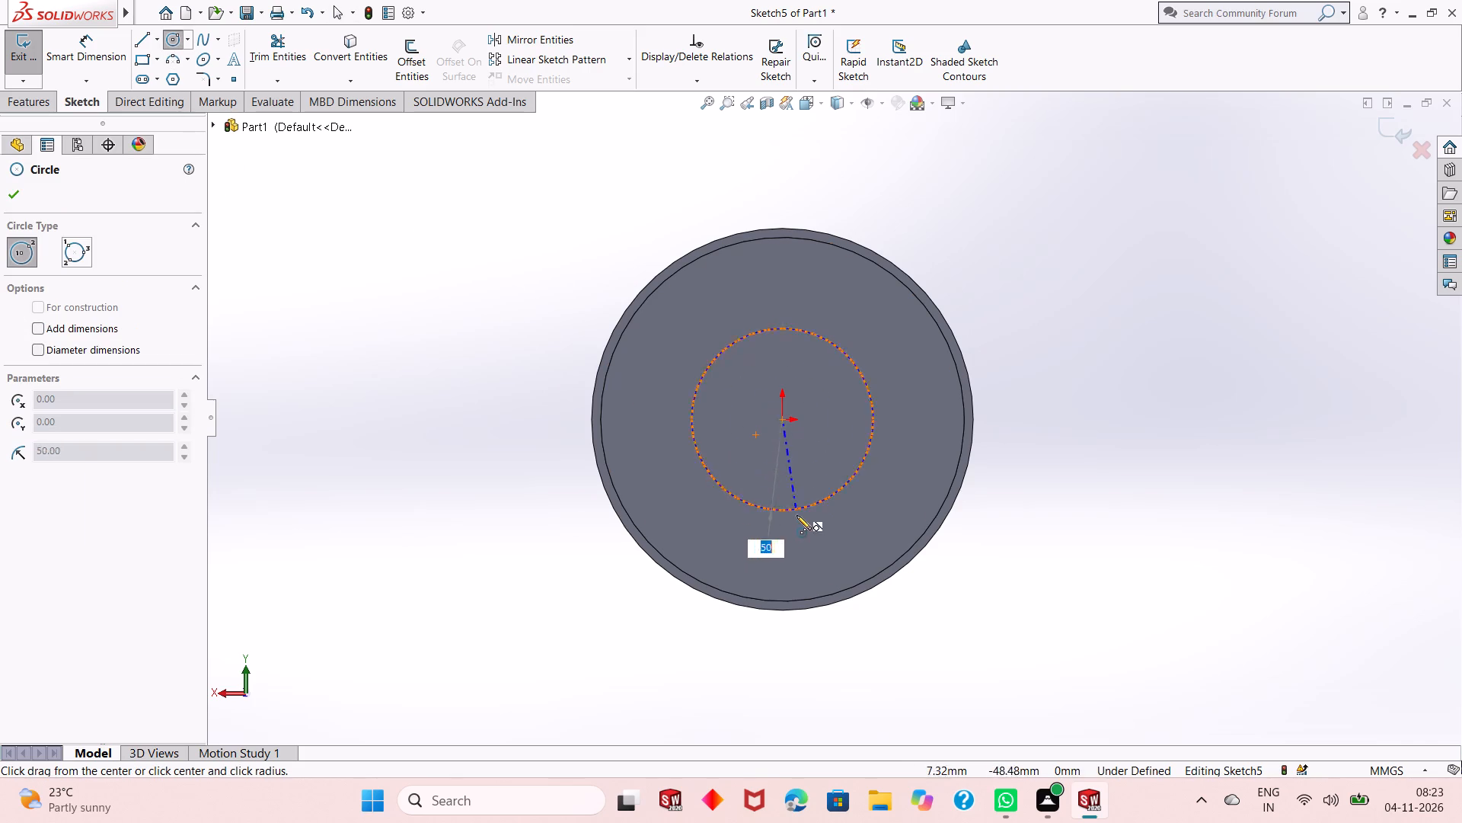
pyautogui.click(800, 538)
pyautogui.rightClick(431, 349)
pyautogui.click(476, 367)
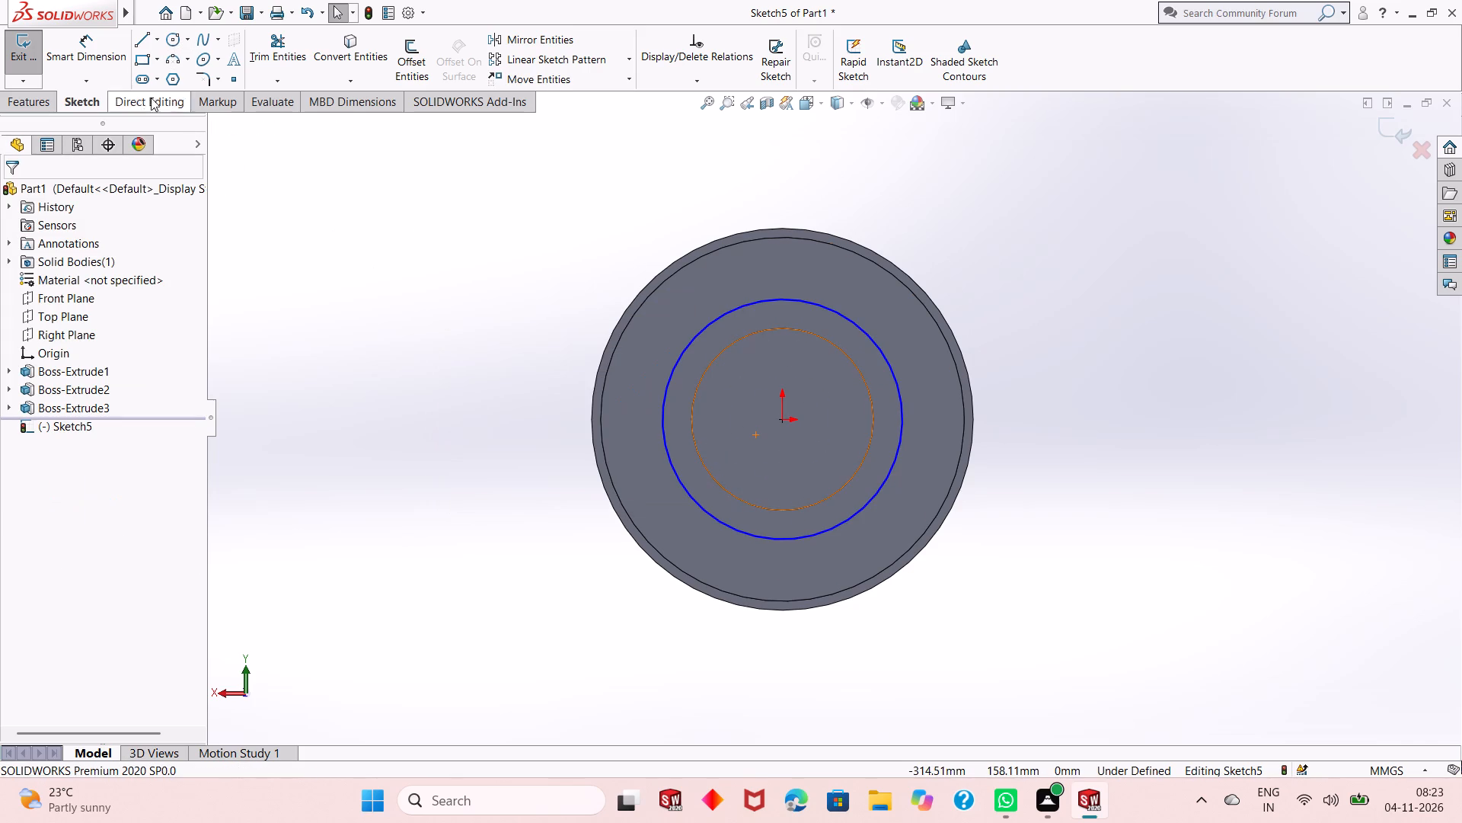
# Dimension the new circle's diameter as 200 mm, placing the dimension outside the disc.
pyautogui.click(95, 57)
pyautogui.click(686, 491)
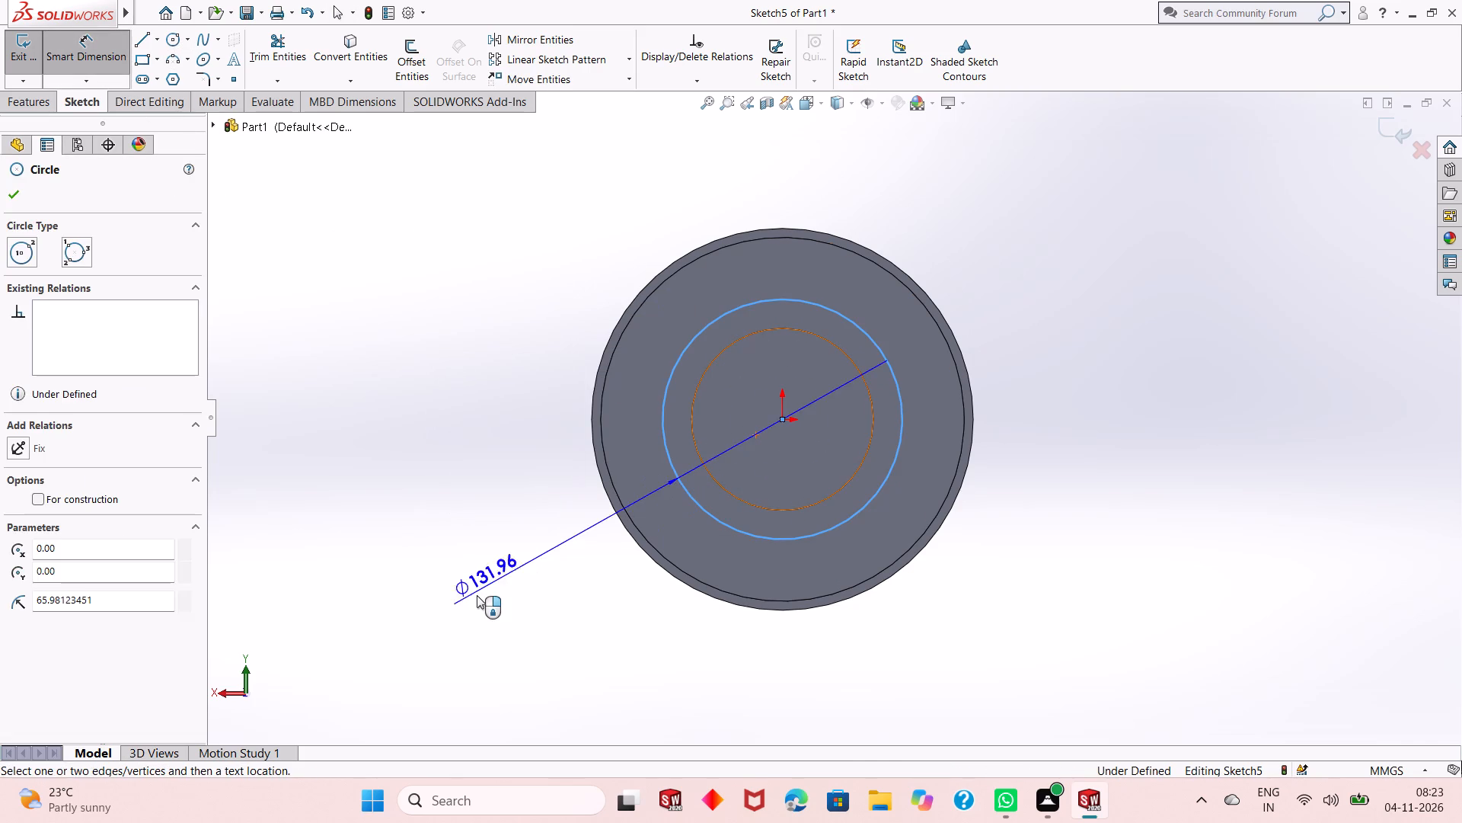
pyautogui.click(473, 599)
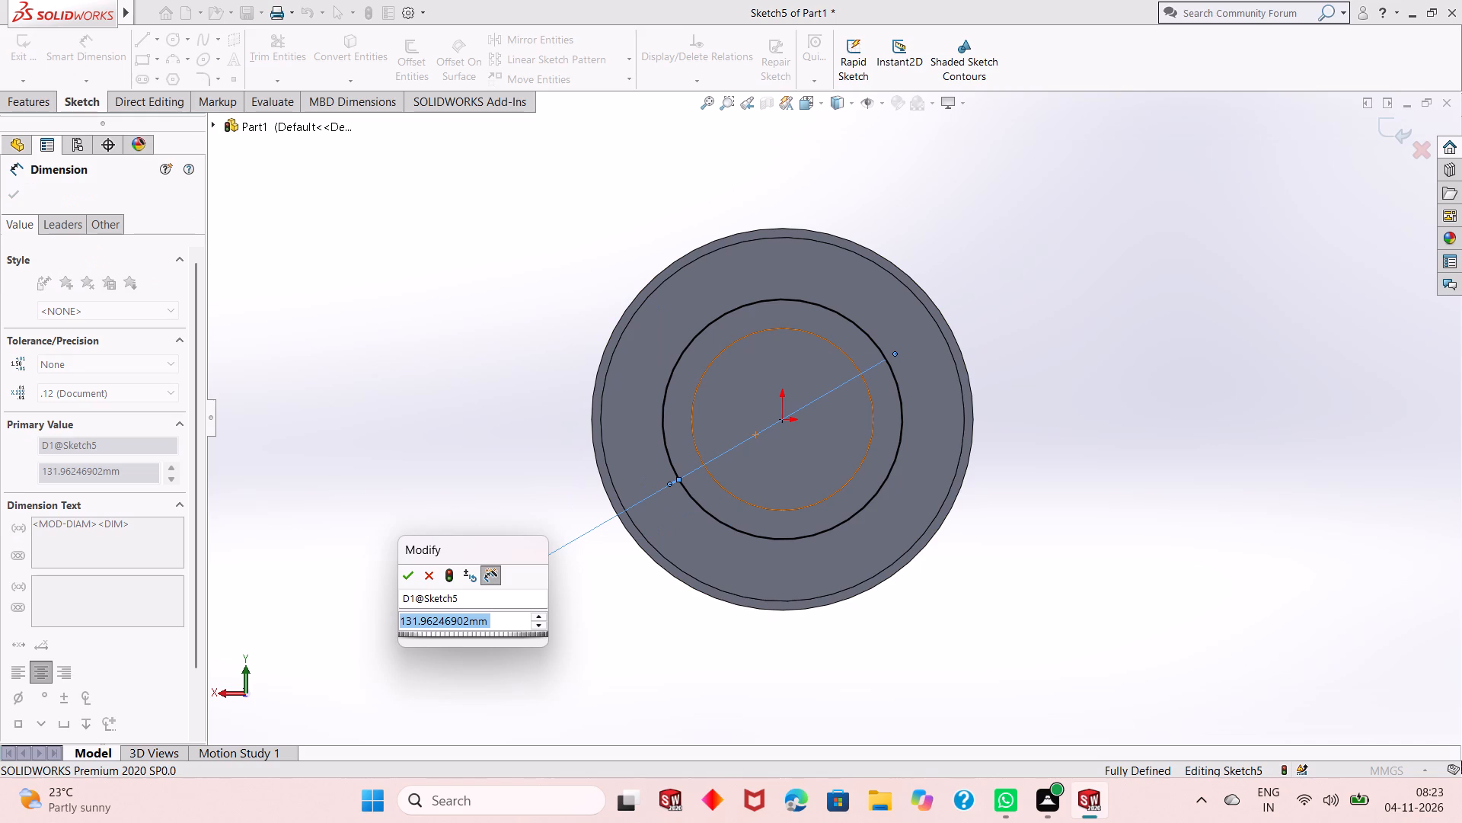
pyautogui.write('200')
pyautogui.press('Return')
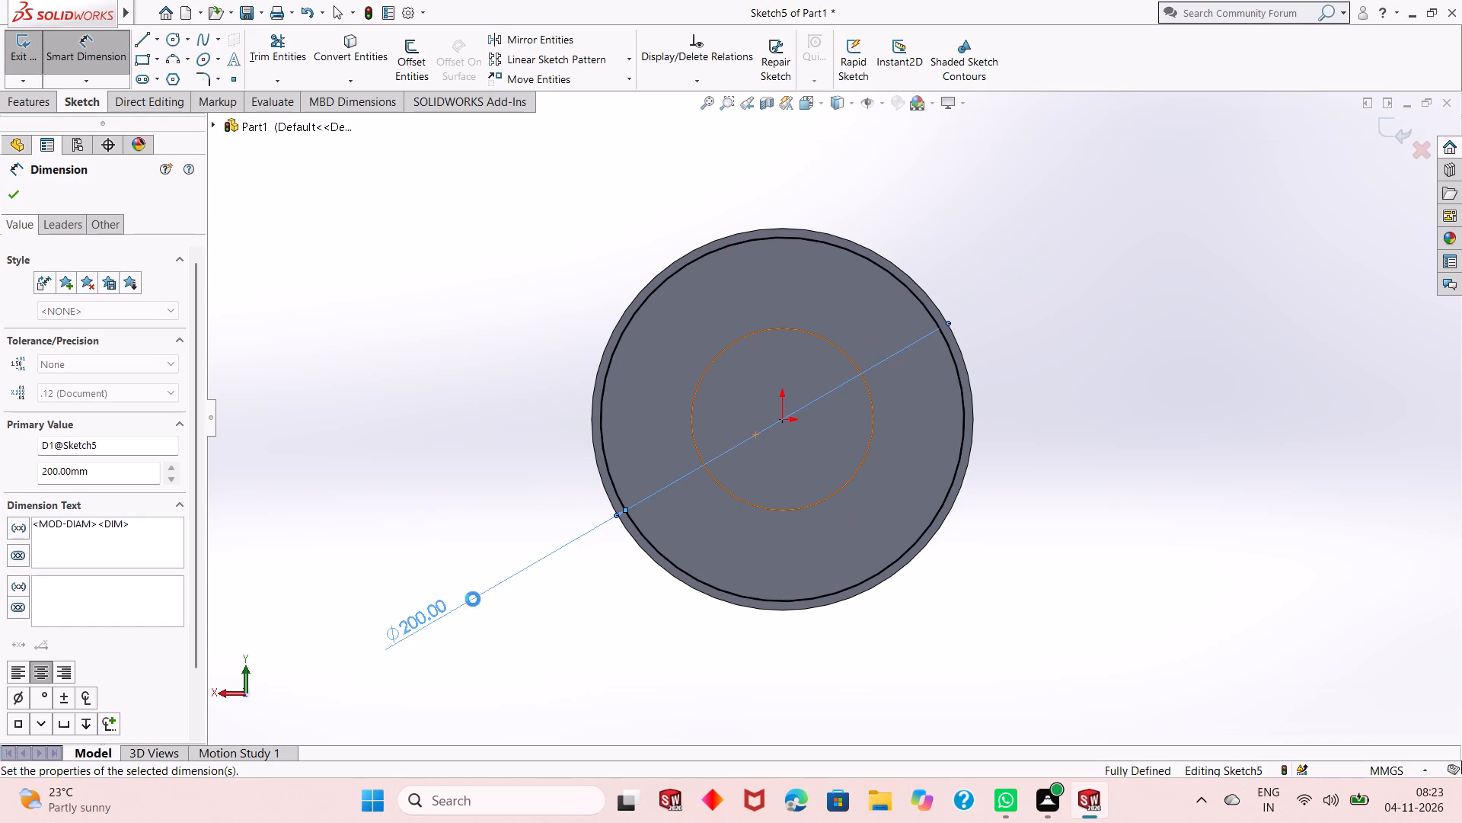
pyautogui.rightClick(359, 387)
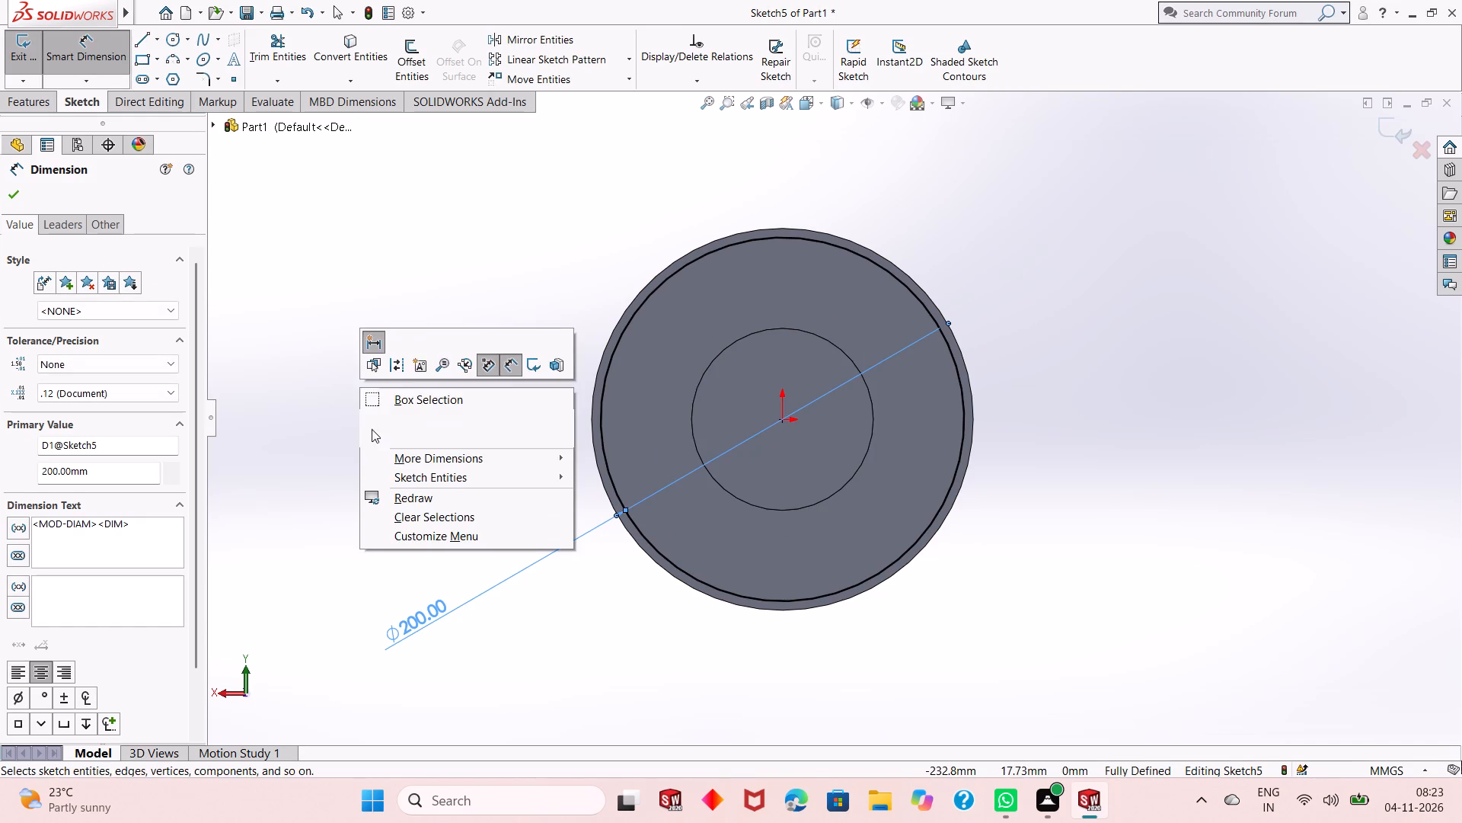
pyautogui.click(375, 435)
# Extrude the 200 mm circle as a merged blind boss outward from the 100 mm boss's end face, with depth 127-105 mm.
pyautogui.moveTo(379, 398); pyautogui.dragTo(412, 431, button='middle')
pyautogui.scroll(1, 412, 431)
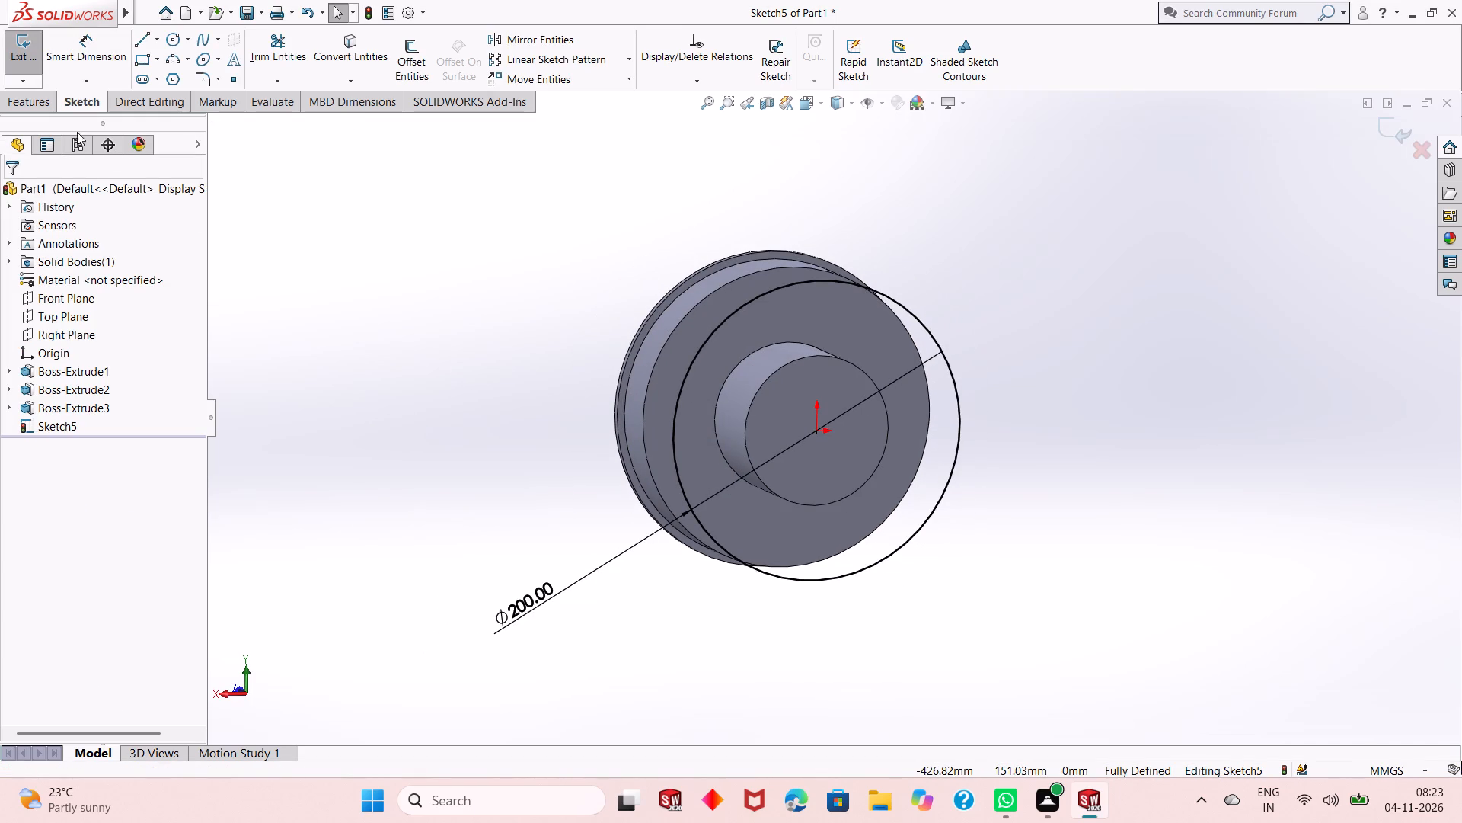
pyautogui.click(29, 103)
pyautogui.click(32, 91)
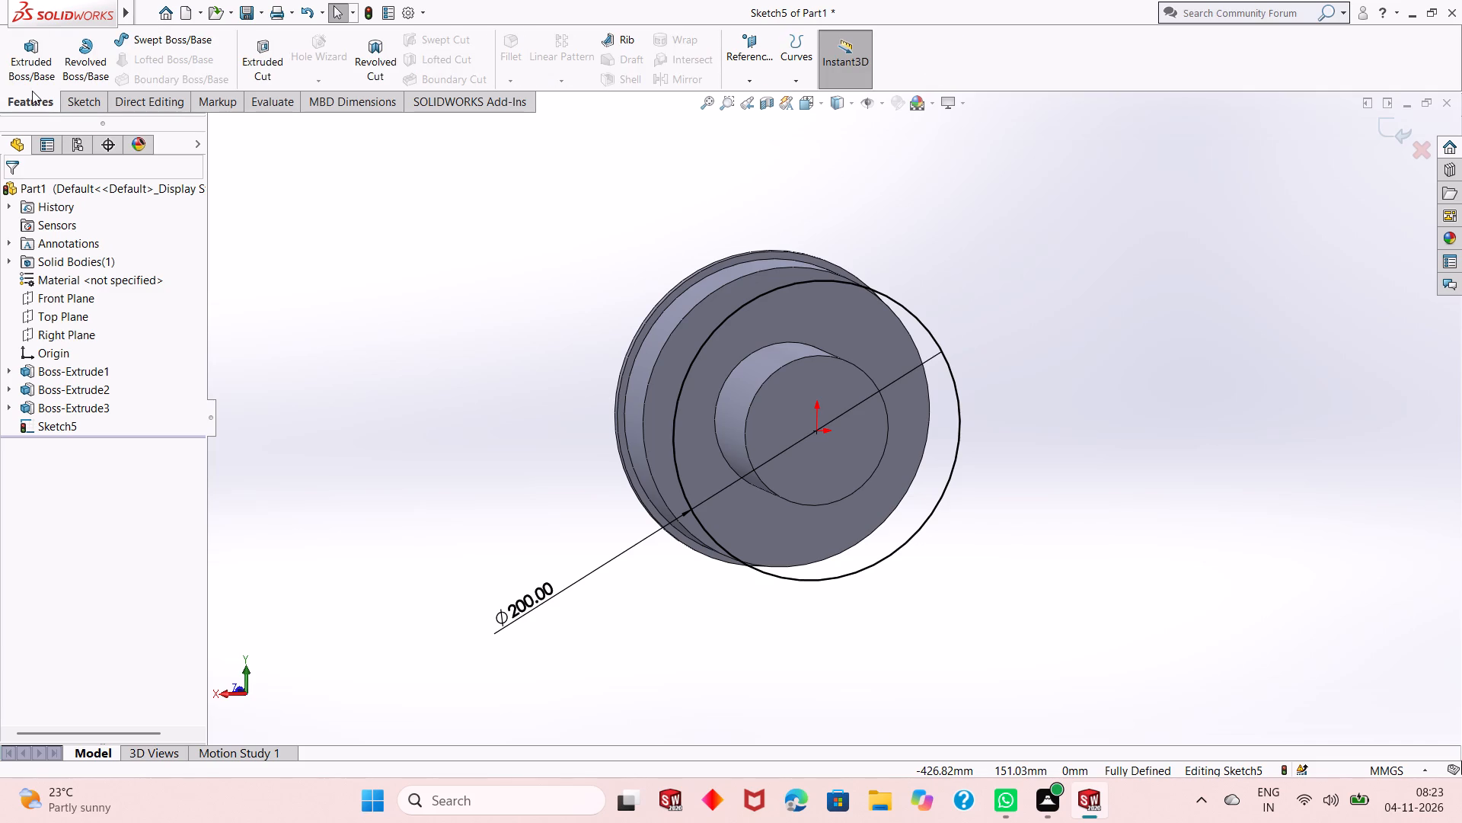
pyautogui.click(44, 69)
pyautogui.moveTo(391, 376); pyautogui.dragTo(450, 363, button='middle')
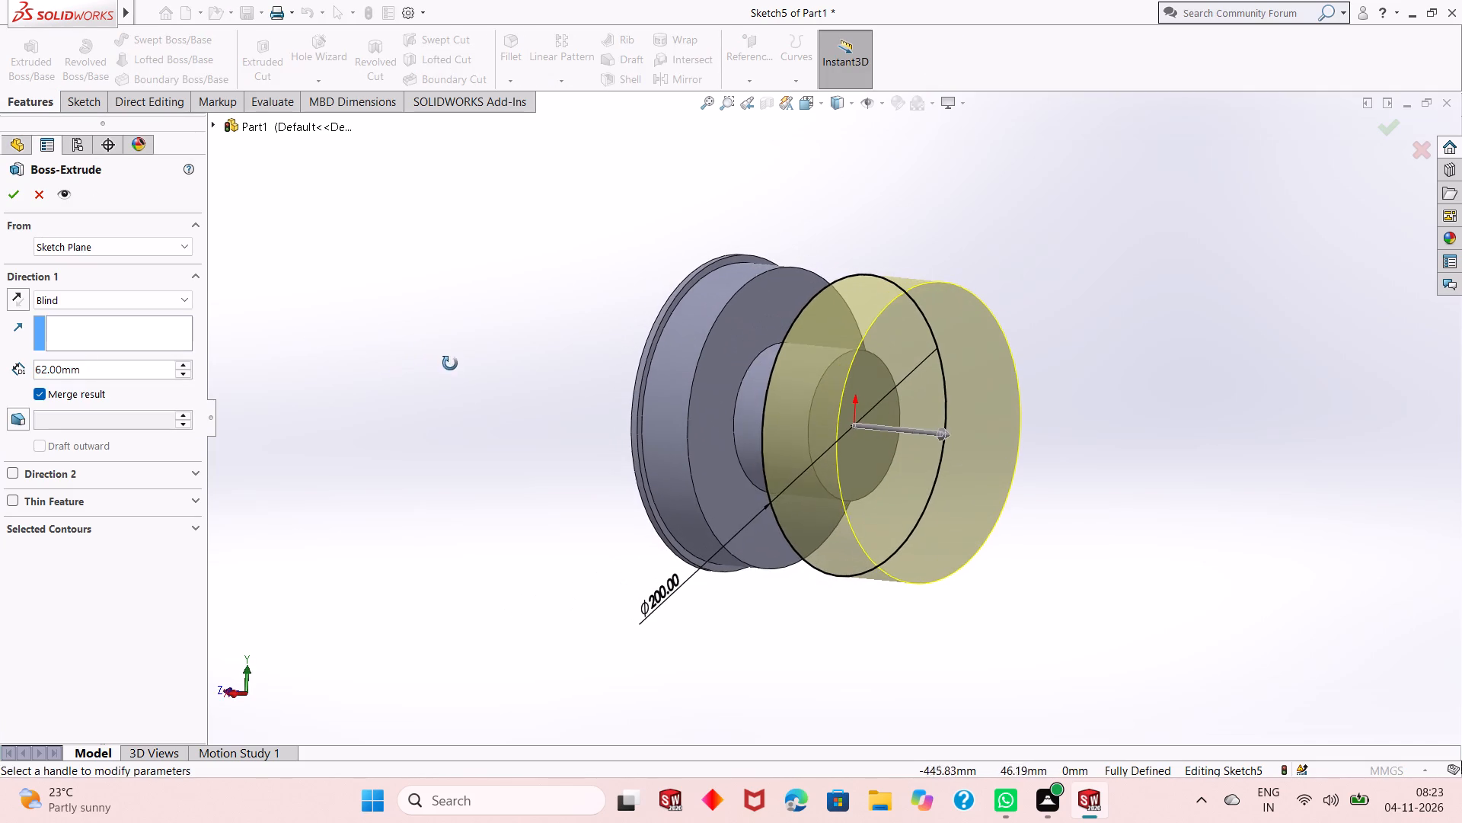
pyautogui.moveTo(450, 363); pyautogui.dragTo(450, 366, button='middle')
pyautogui.doubleClick(88, 375)
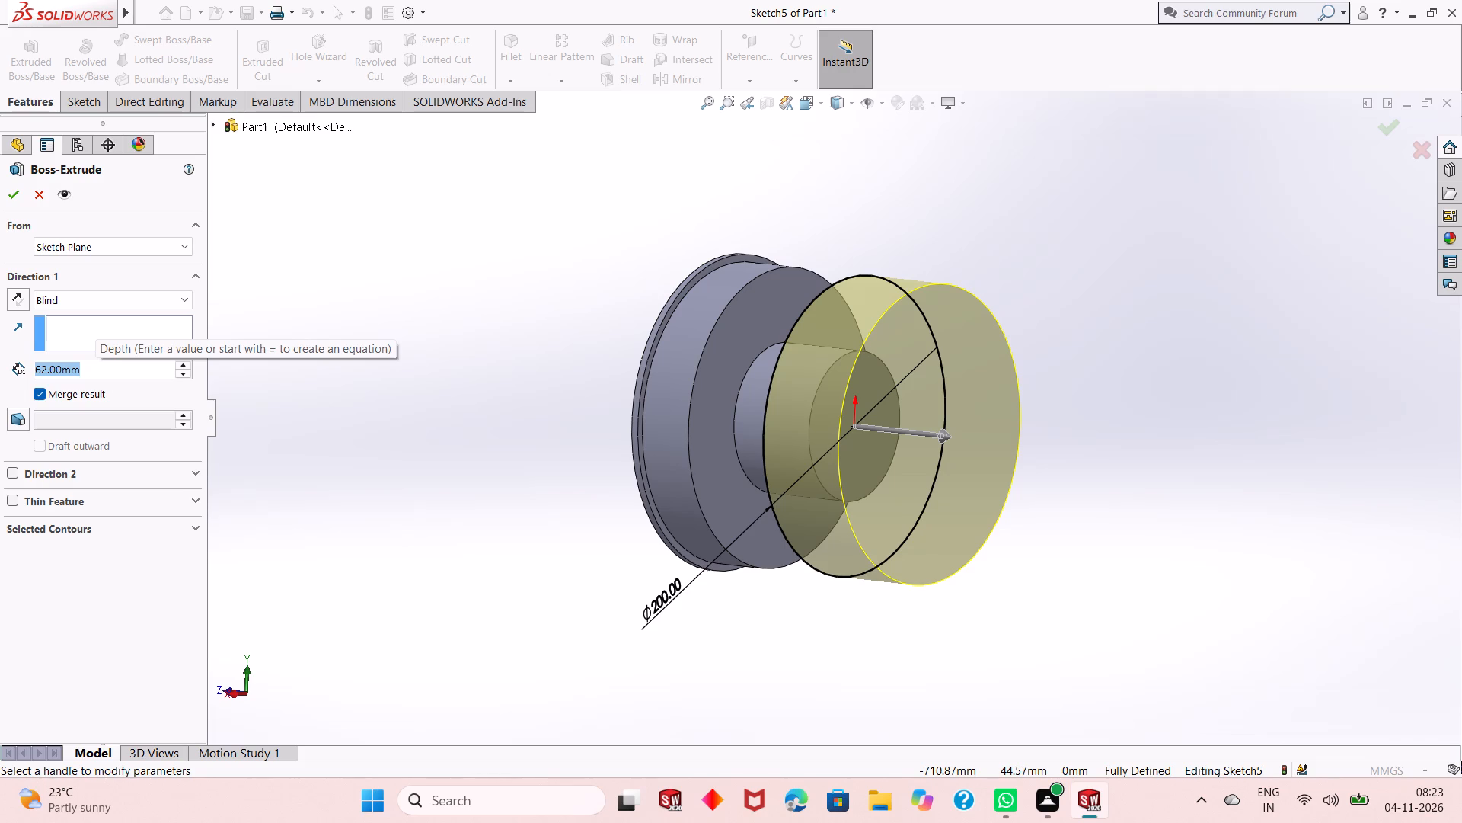
pyautogui.write('127-')
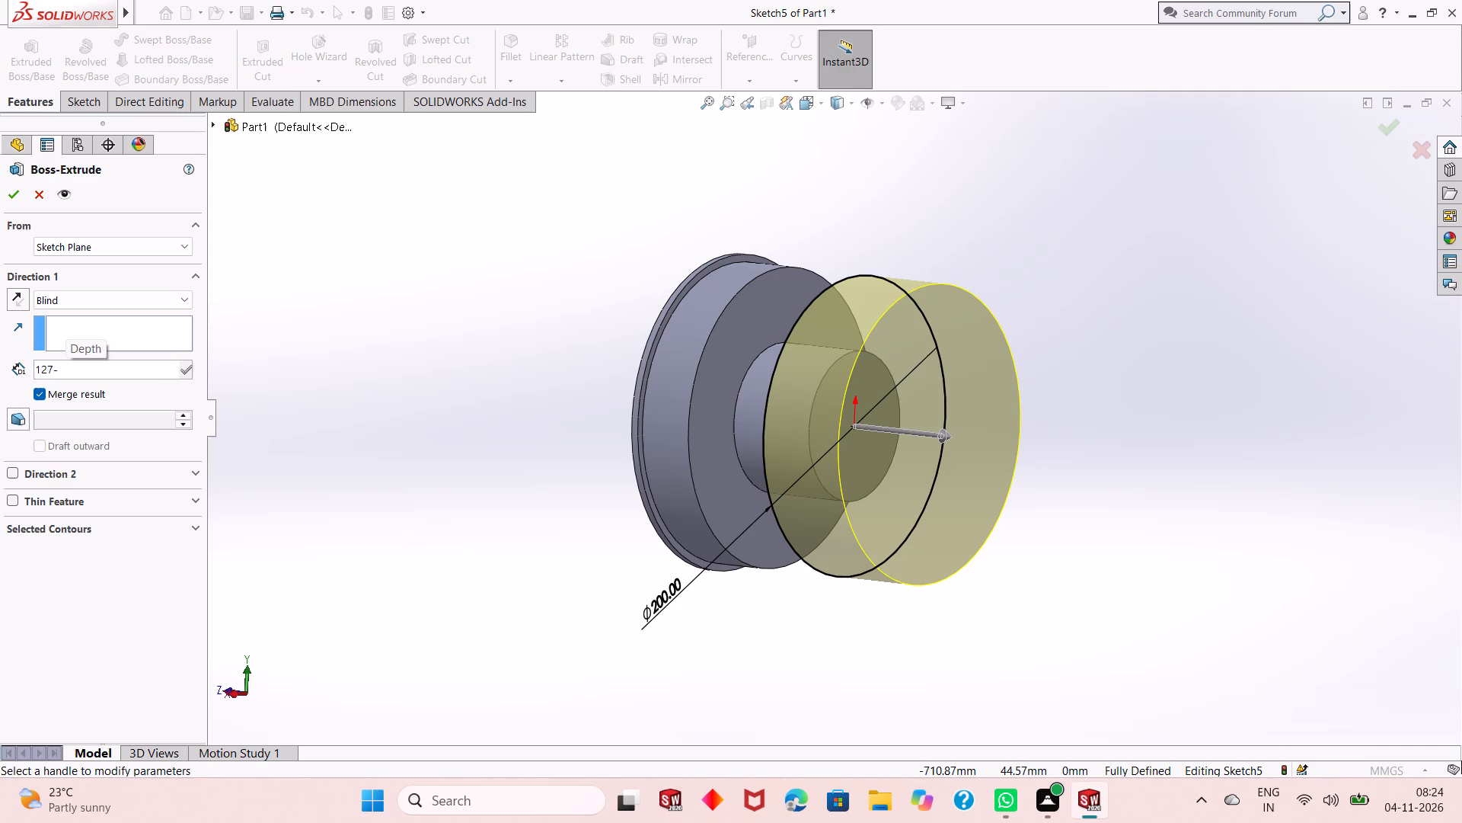
pyautogui.write('105')
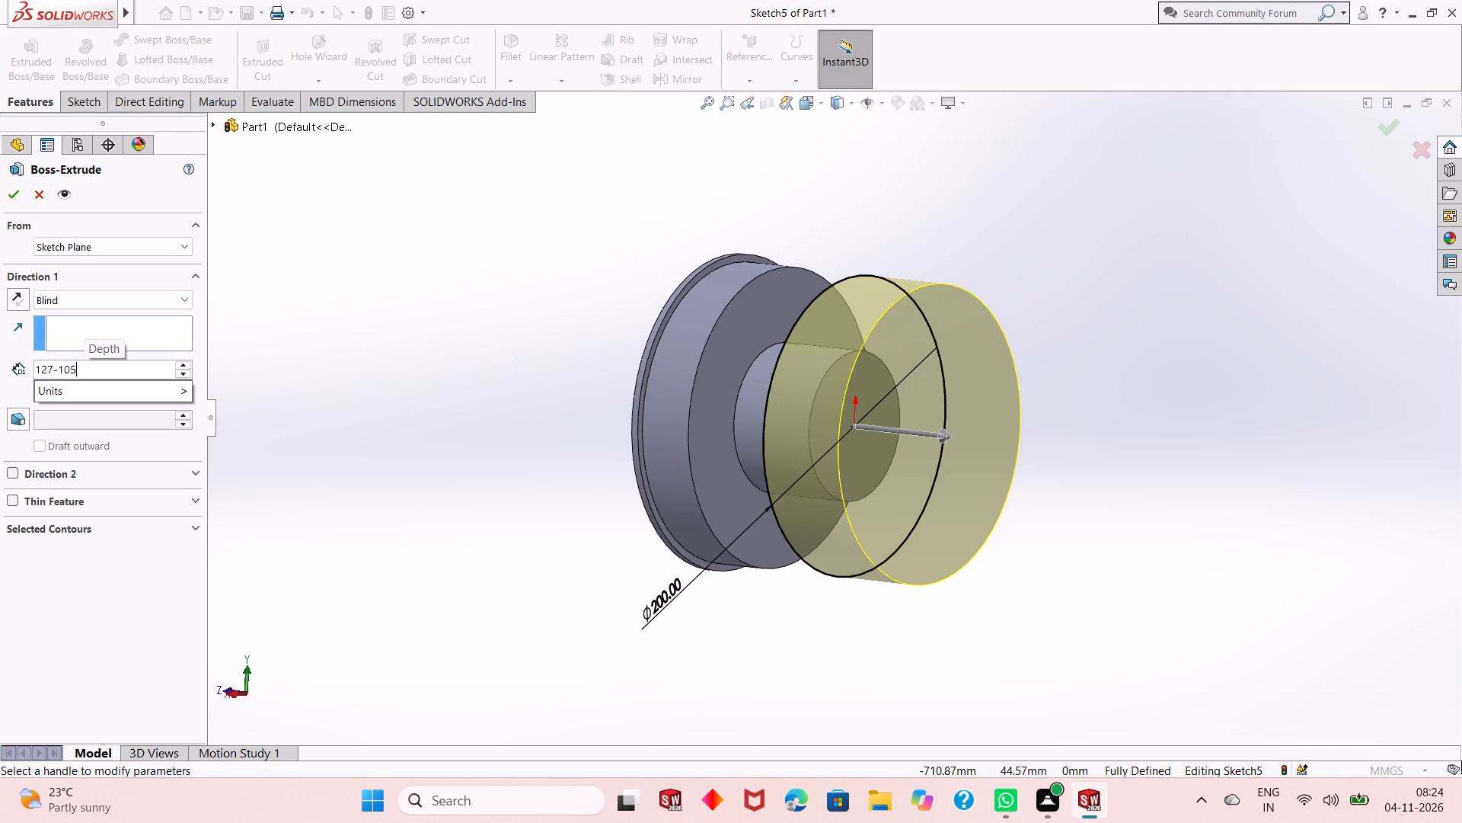
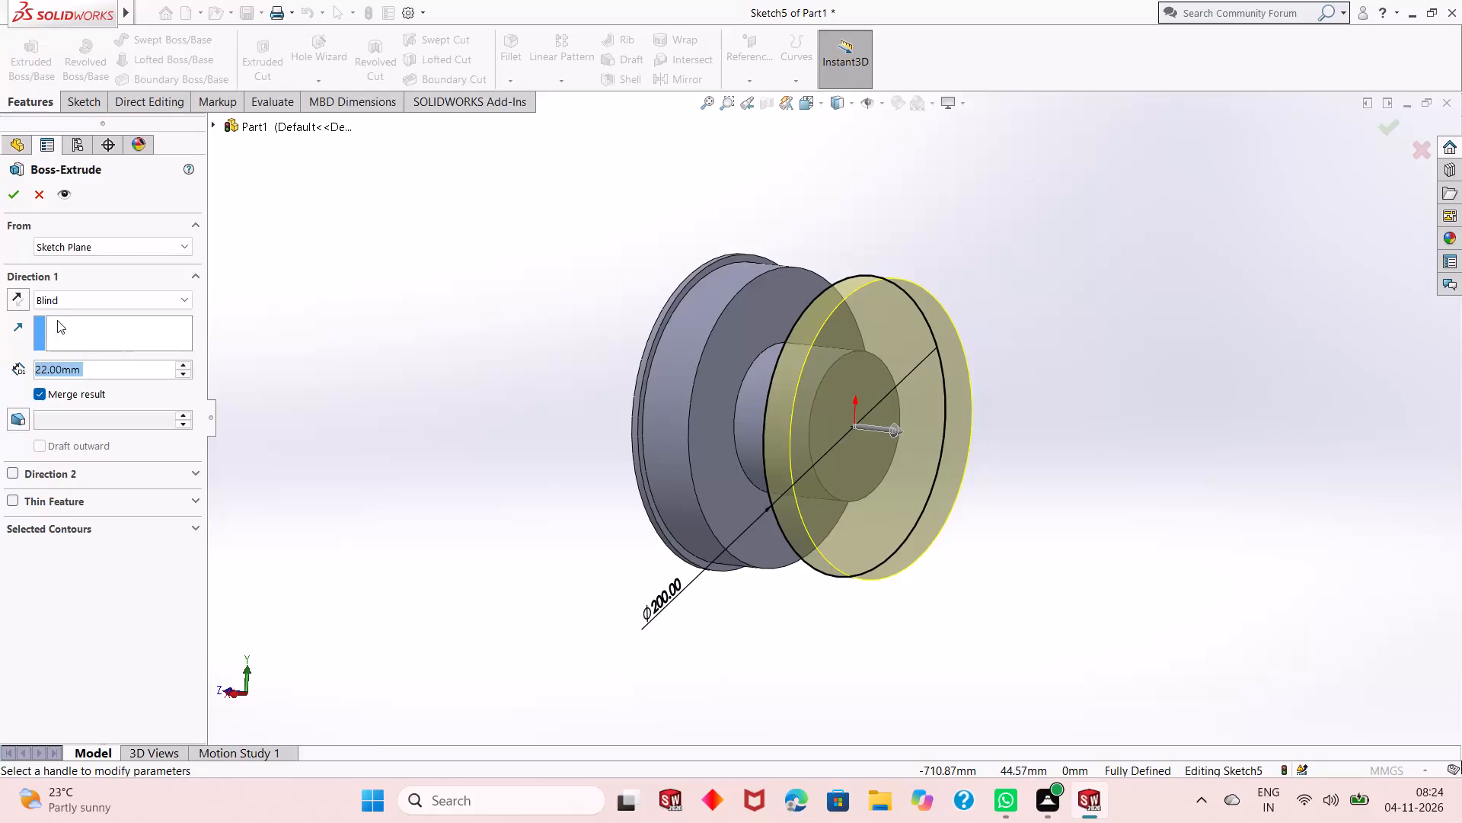
# Complete the merged blind boss extrusion of the 200 mm circle at a depth of 22 mm.
pyautogui.click(17, 191)
pyautogui.click(543, 392)
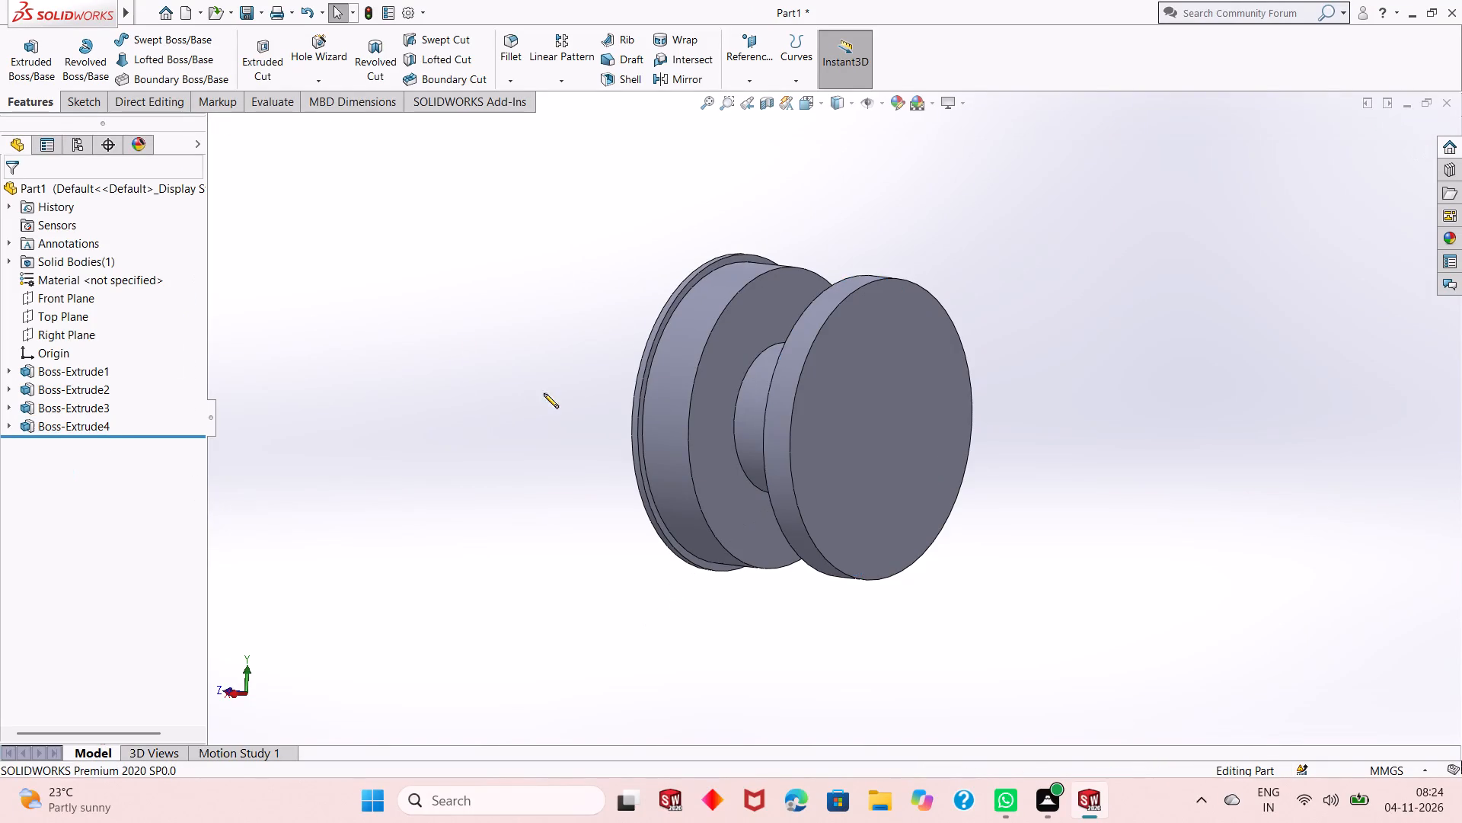
# Start a sketch on the outer flat face of the 210 mm disc, viewed face-on.
pyautogui.moveTo(716, 467); pyautogui.dragTo(760, 462, button='middle')
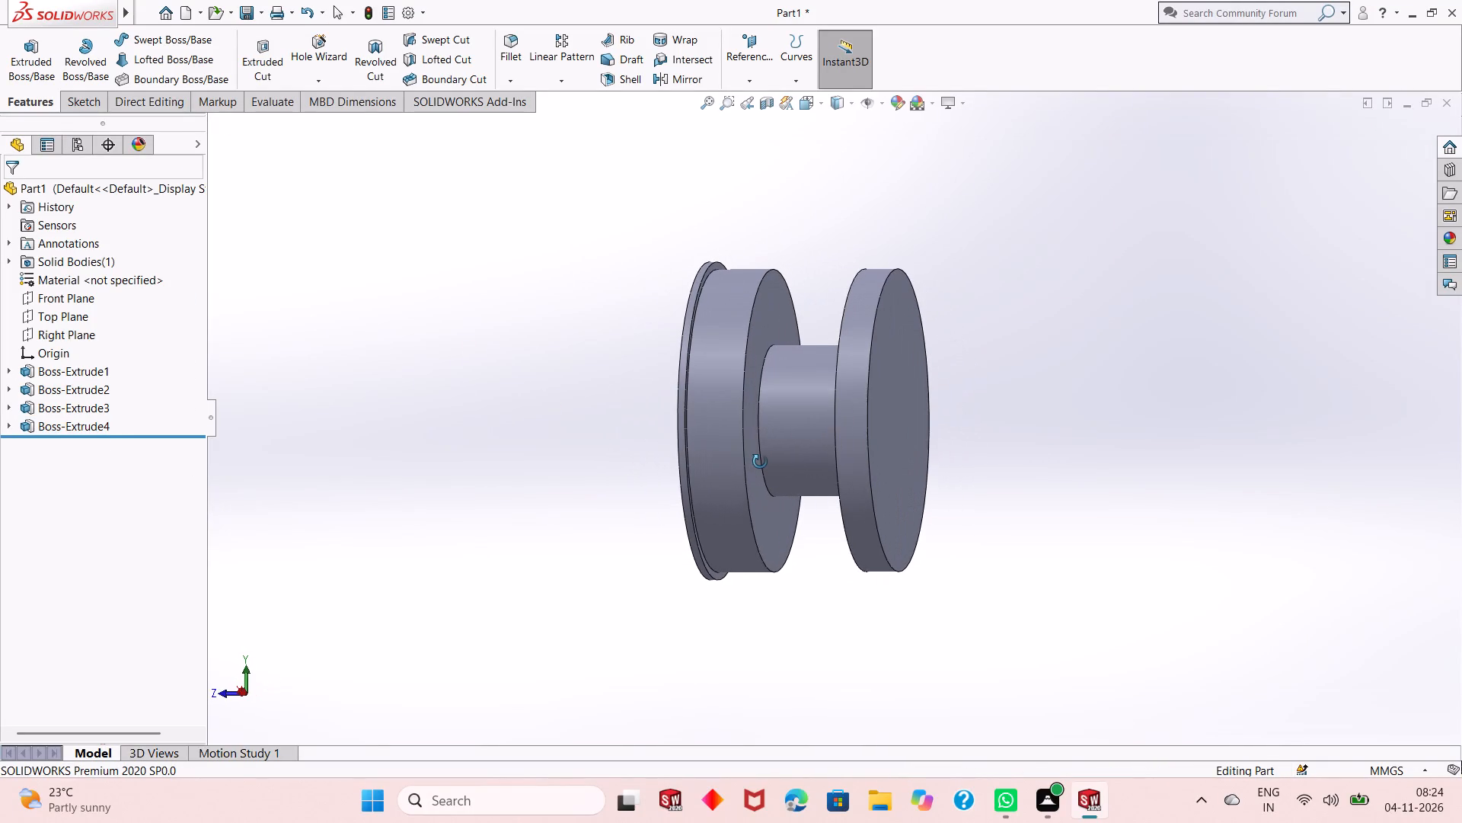
pyautogui.moveTo(760, 462); pyautogui.dragTo(1010, 456, button='middle')
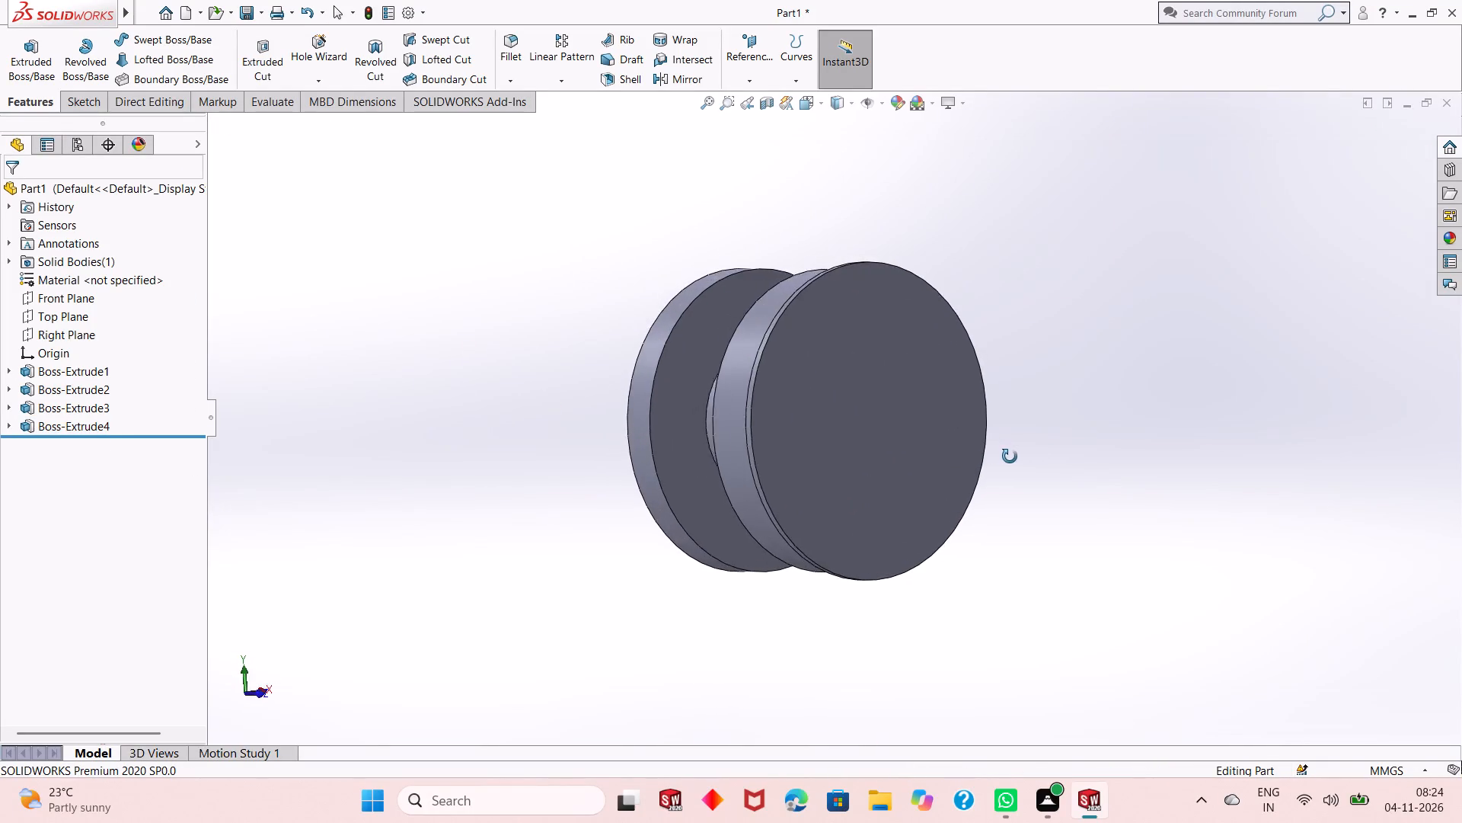
pyautogui.moveTo(1010, 456); pyautogui.dragTo(1039, 453, button='middle')
pyautogui.moveTo(904, 453); pyautogui.dragTo(818, 479, button='middle')
pyautogui.moveTo(818, 479); pyautogui.dragTo(666, 501, button='middle')
pyautogui.click(729, 424)
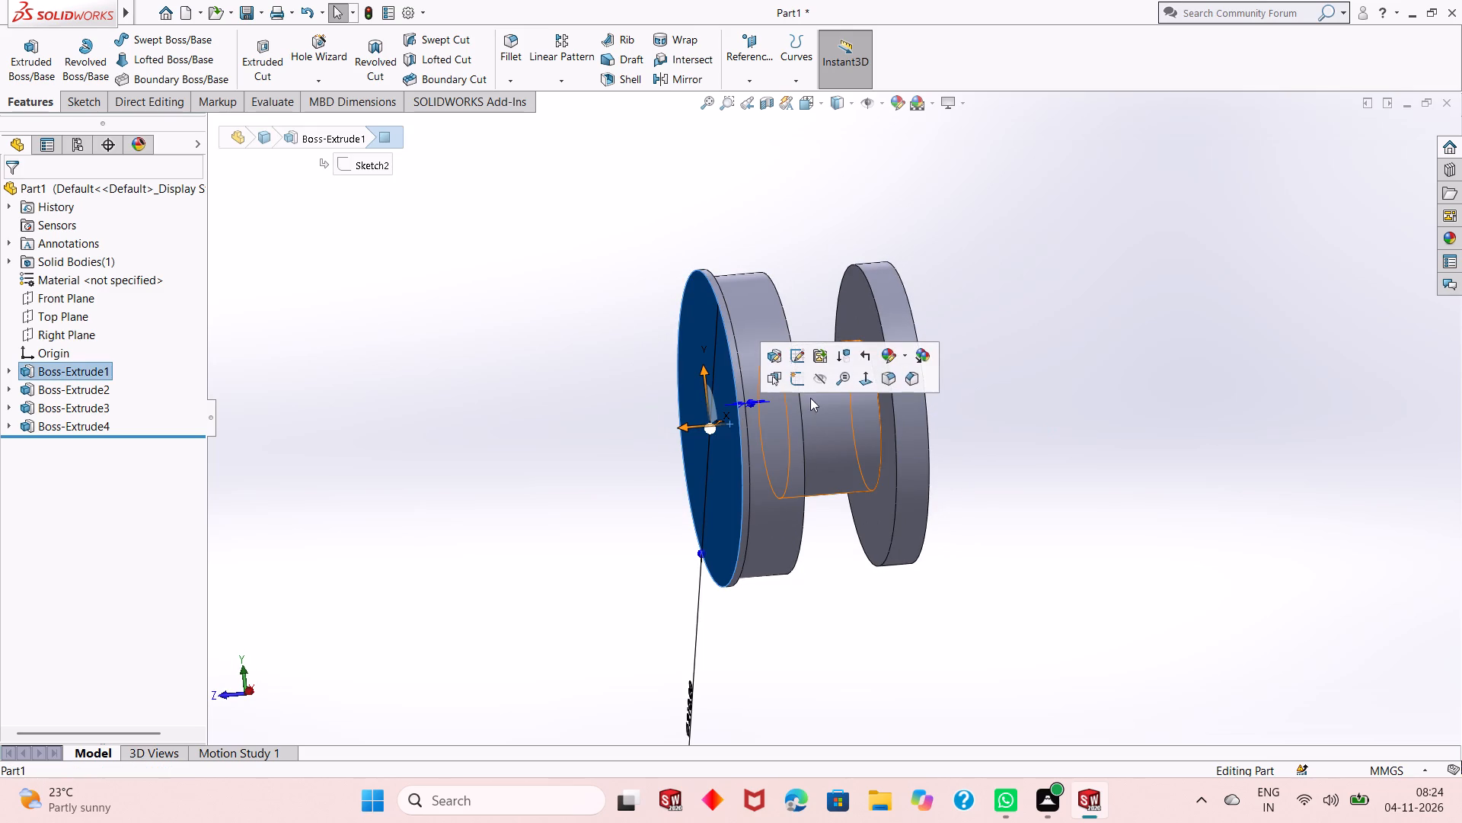
pyautogui.click(803, 379)
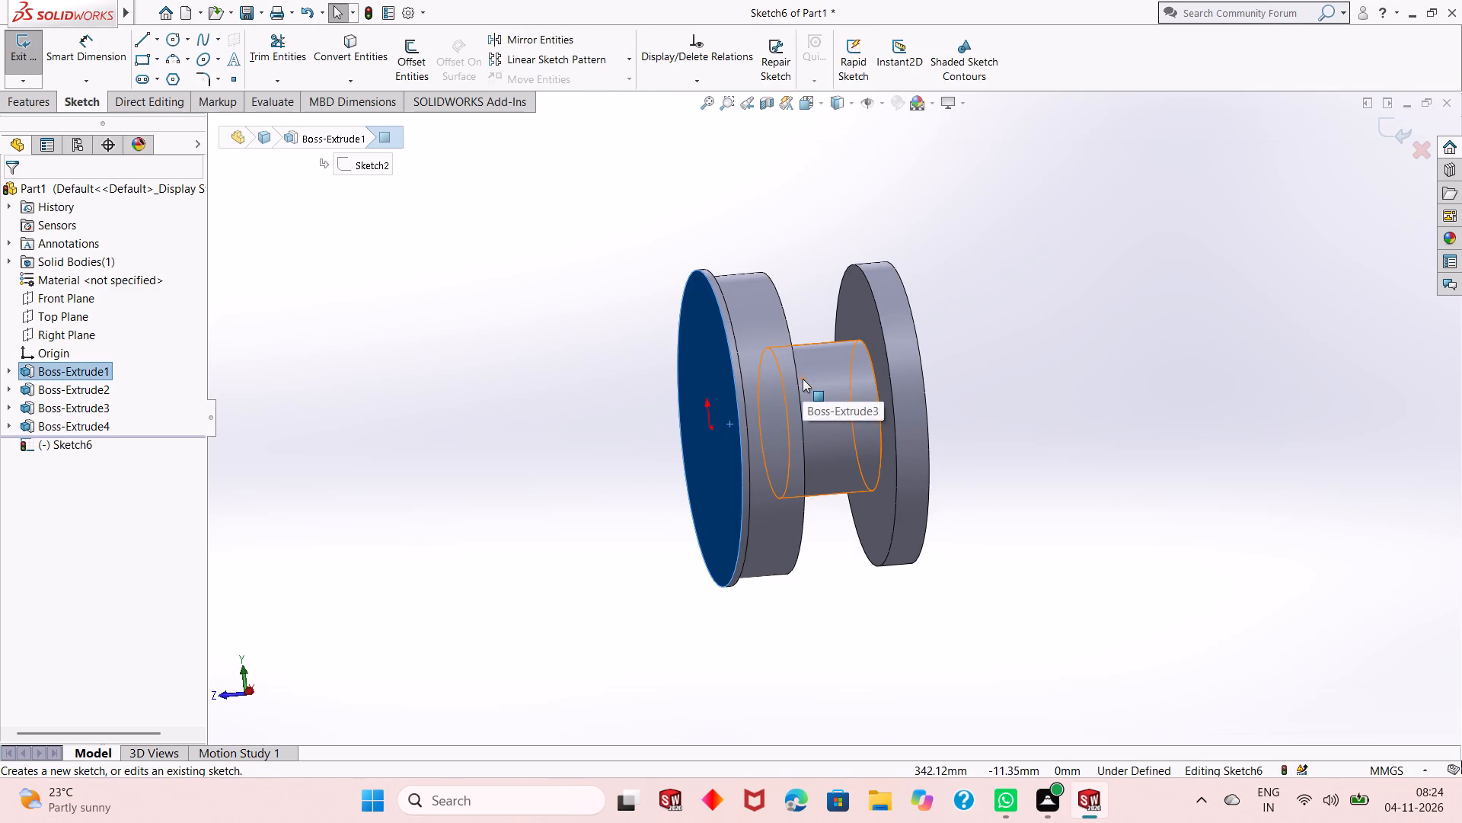
pyautogui.hotkey('ctrl', '8')
pyautogui.scroll(2, 809, 400)
pyautogui.click(1103, 379)
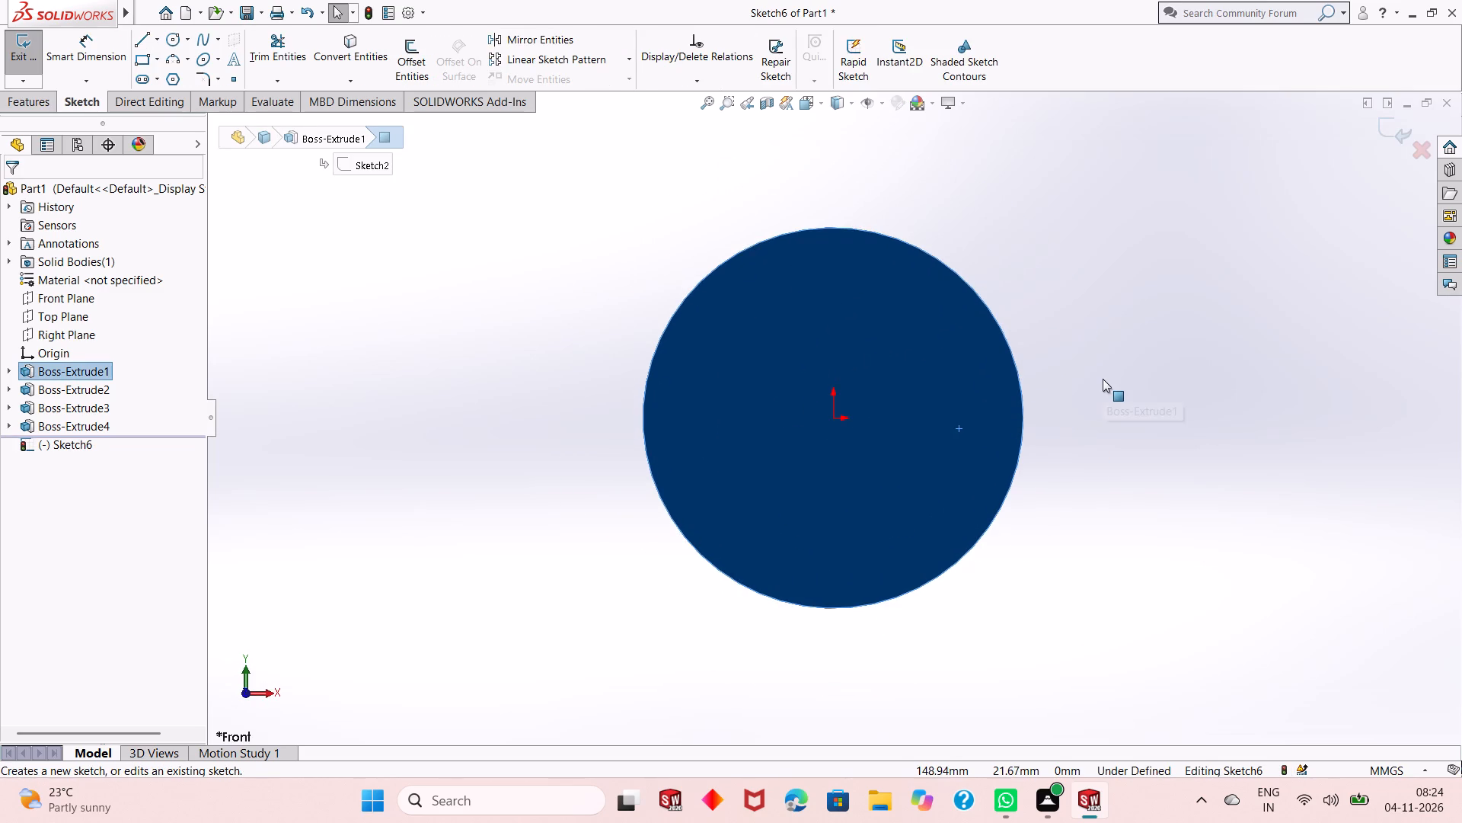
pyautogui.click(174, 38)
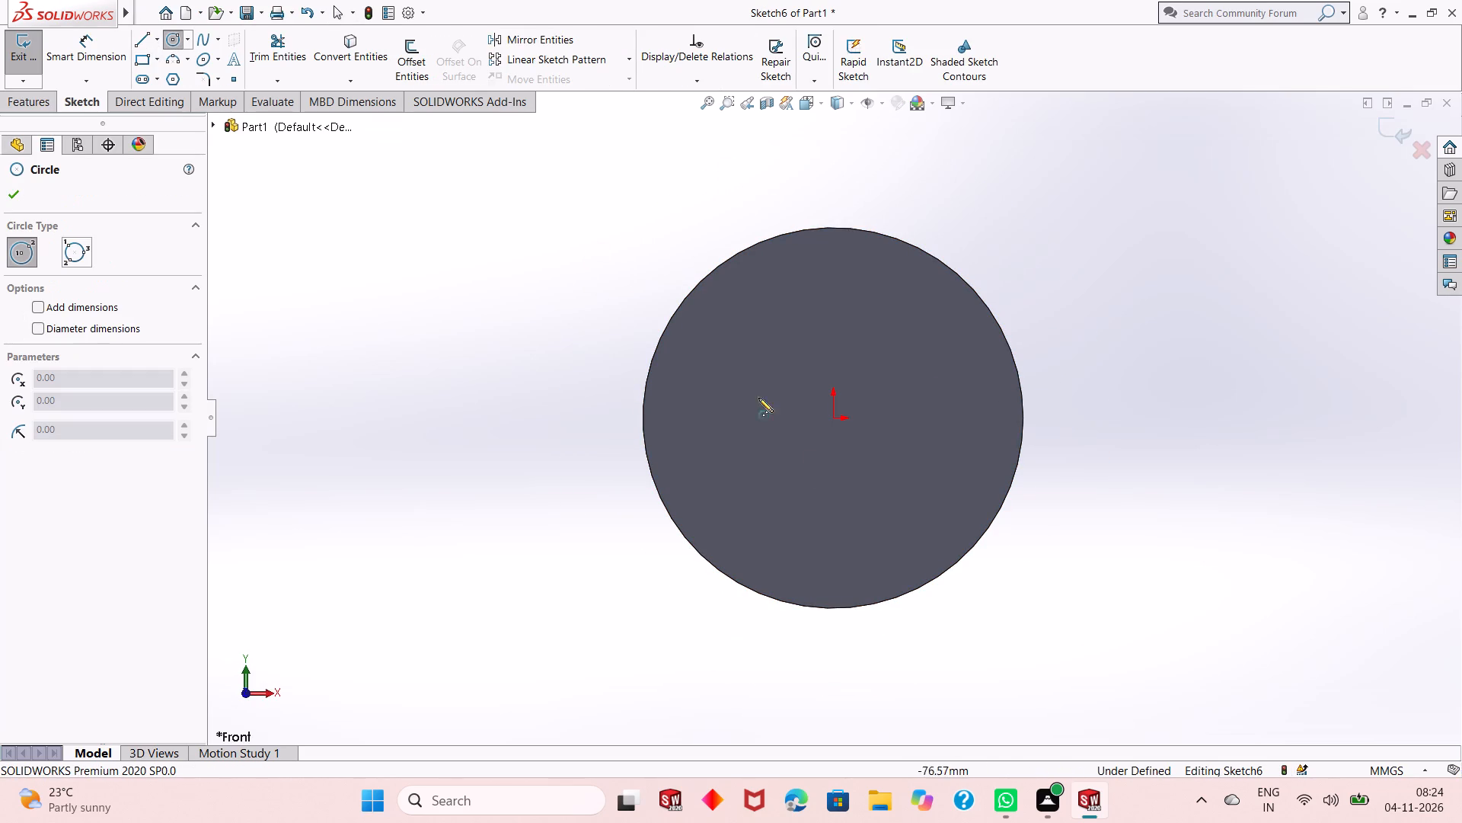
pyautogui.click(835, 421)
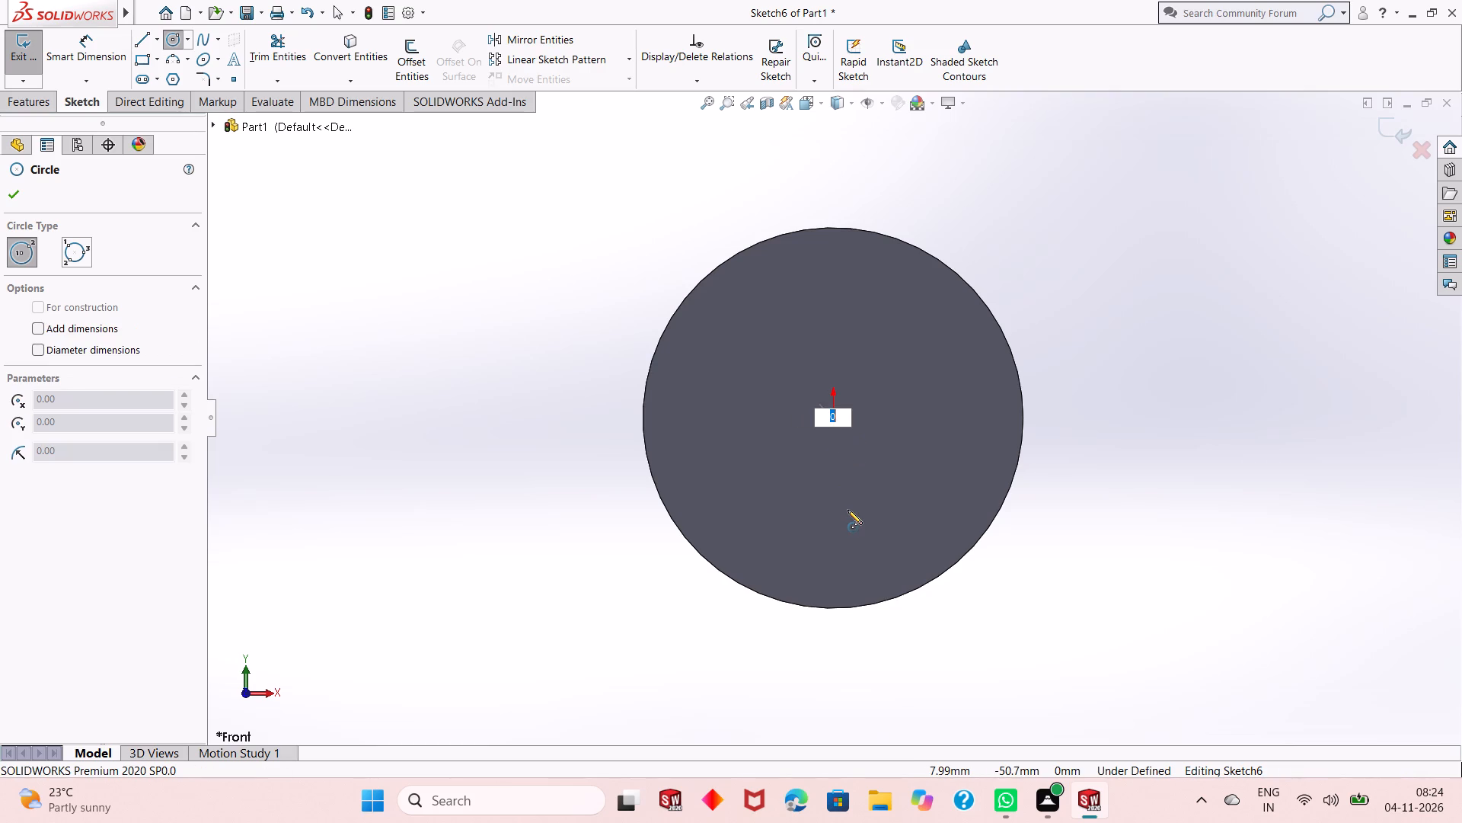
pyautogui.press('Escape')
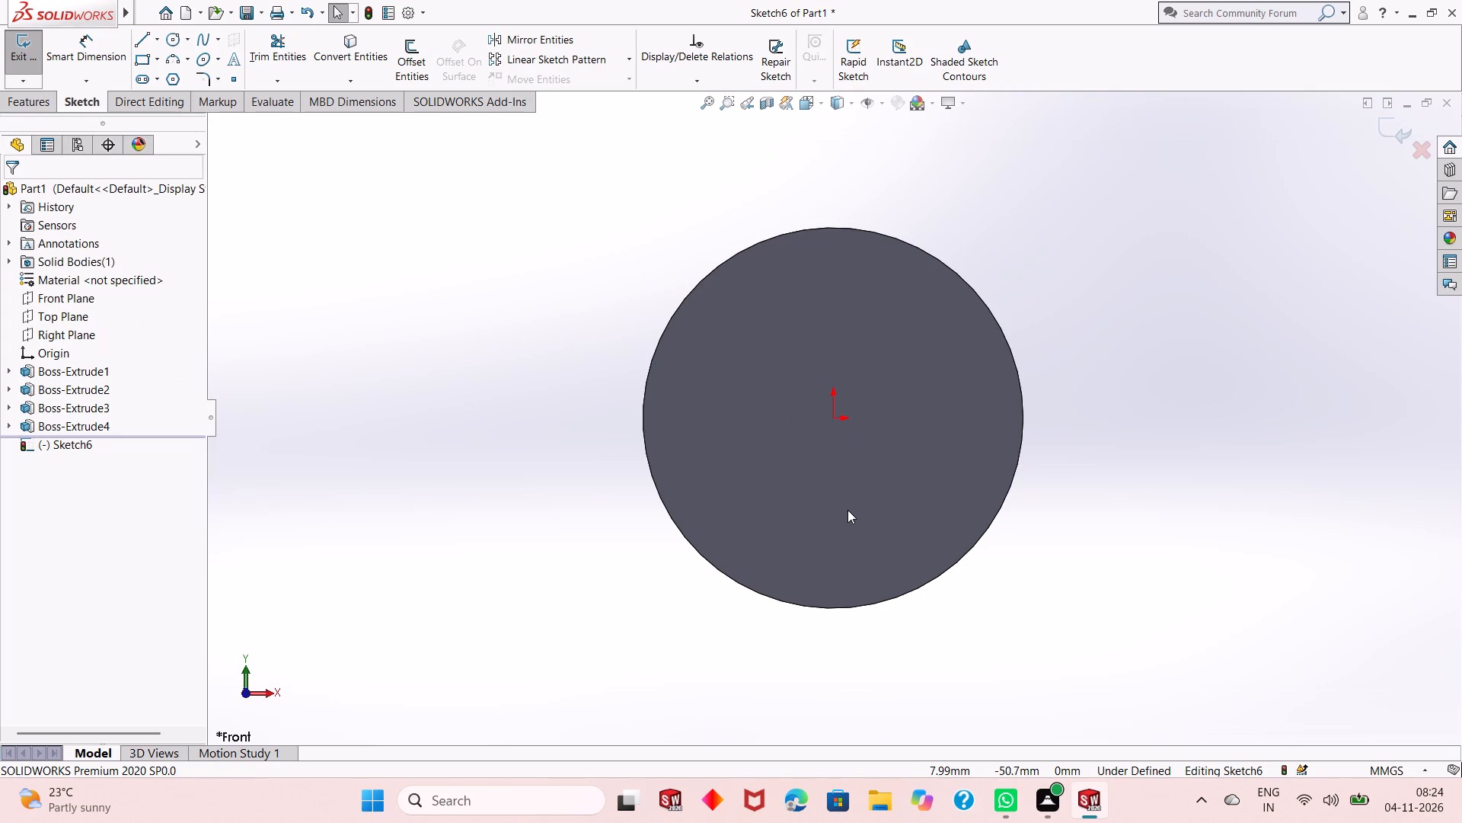
# Draw a circle centred on the origin inside the disc's edge, with a radius of about 74 mm.
pyautogui.click(168, 39)
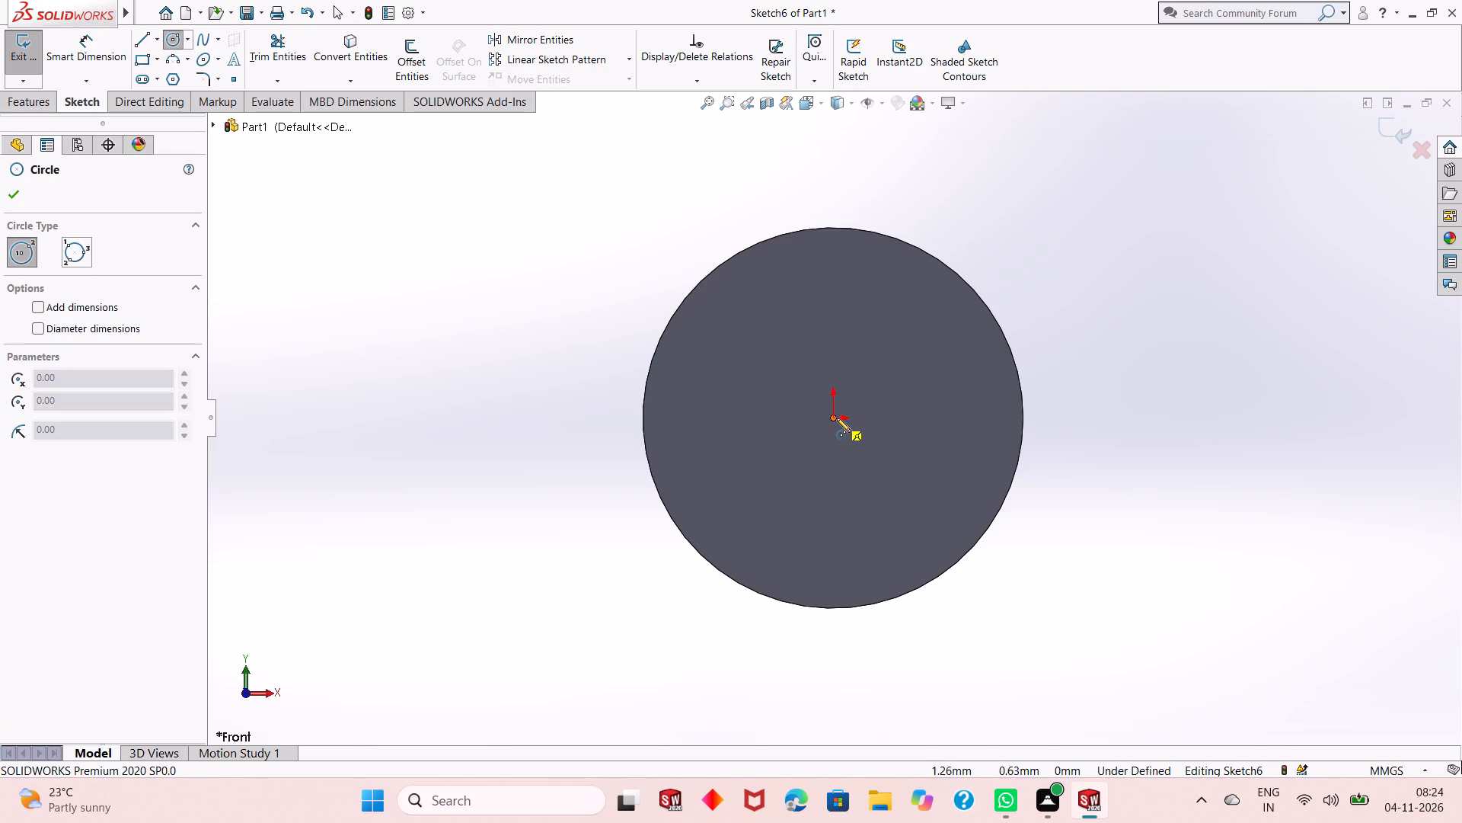
pyautogui.click(832, 418)
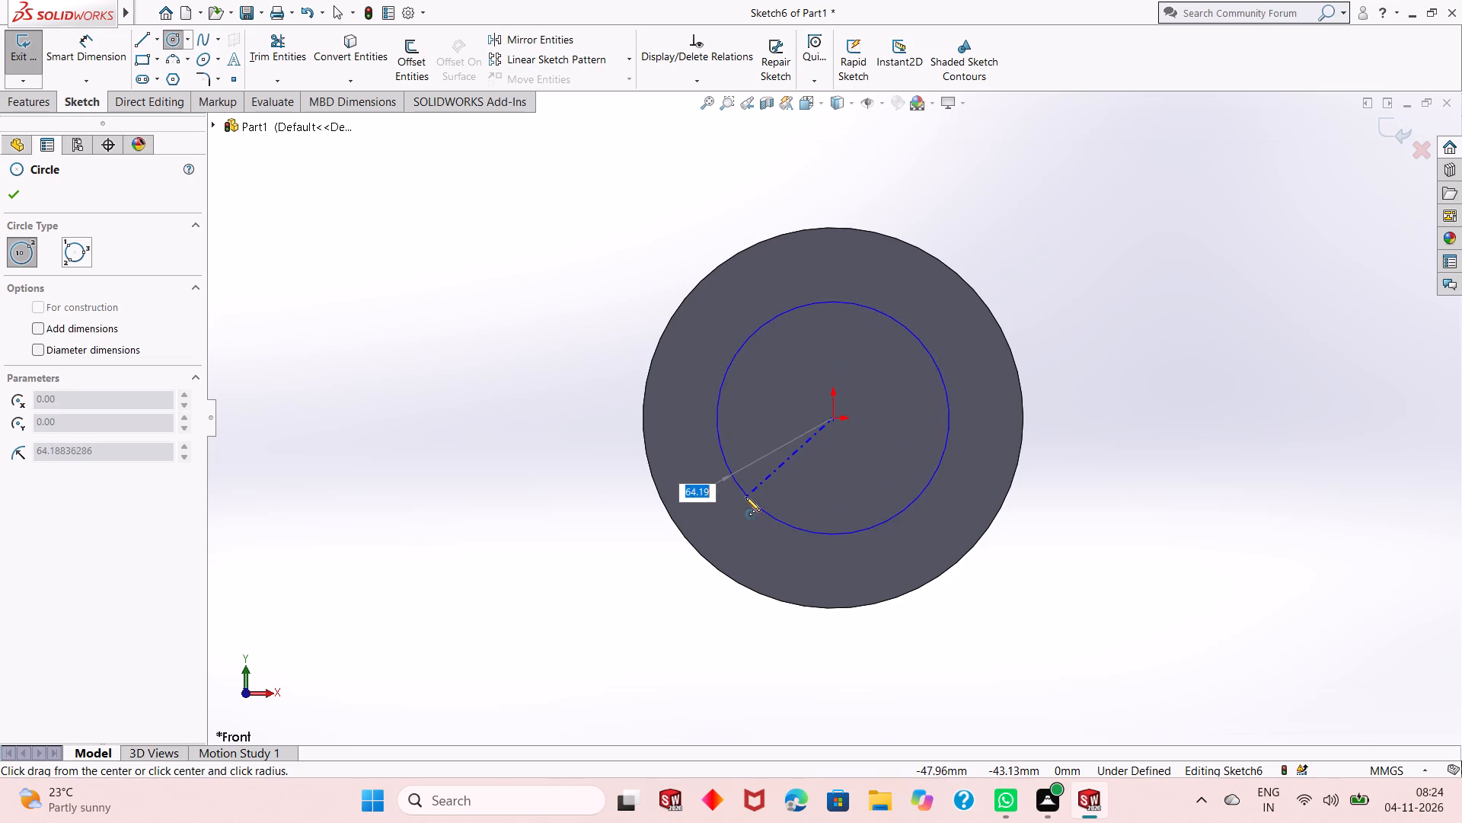
pyautogui.click(735, 508)
pyautogui.rightClick(388, 247)
pyautogui.click(420, 257)
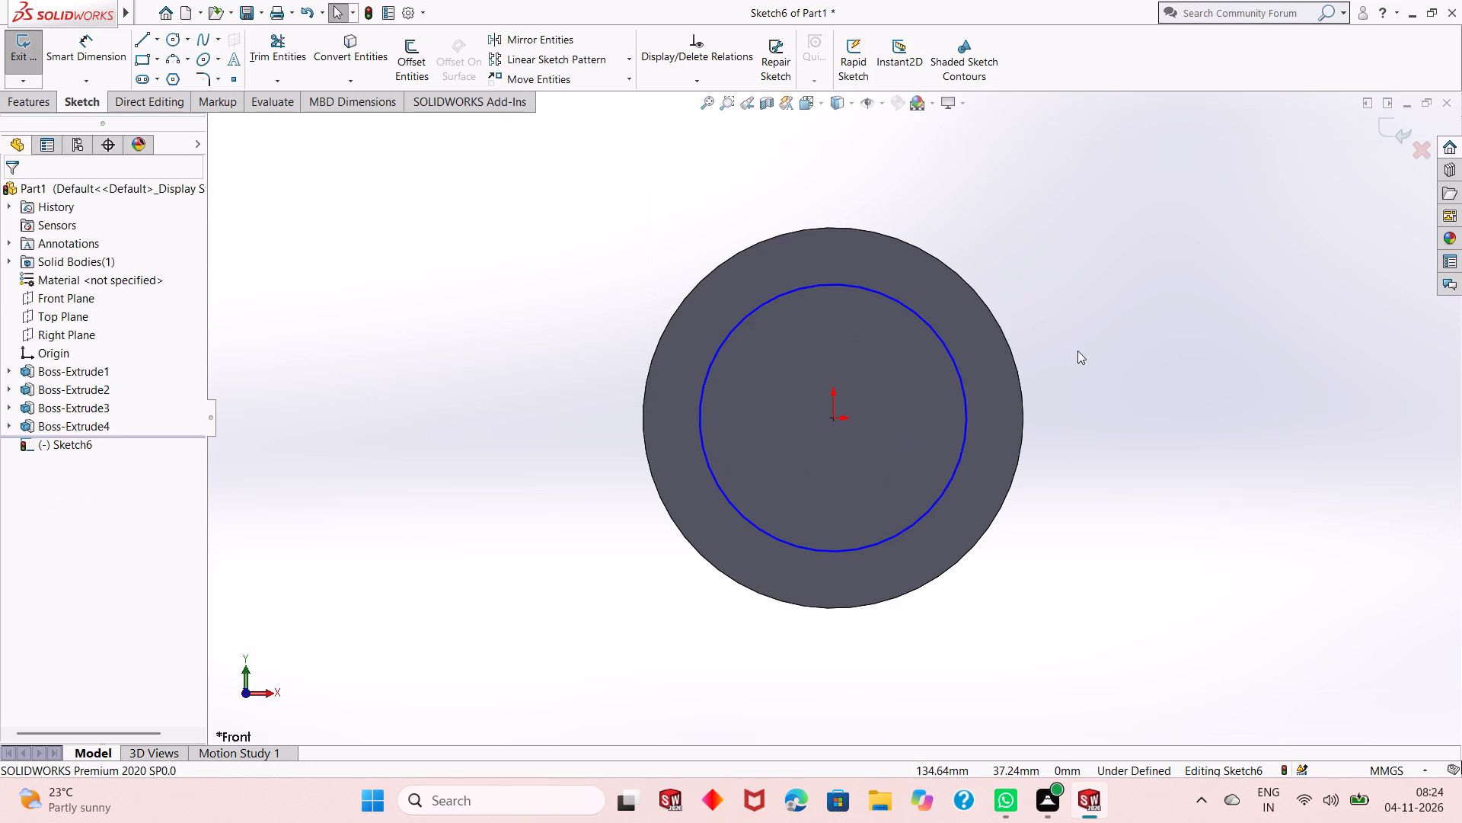
# Dimension the new circle's diameter as 185 mm, placing the dimension outside the disc.
pyautogui.scroll(2, 875, 446)
pyautogui.scroll(-1, 894, 422)
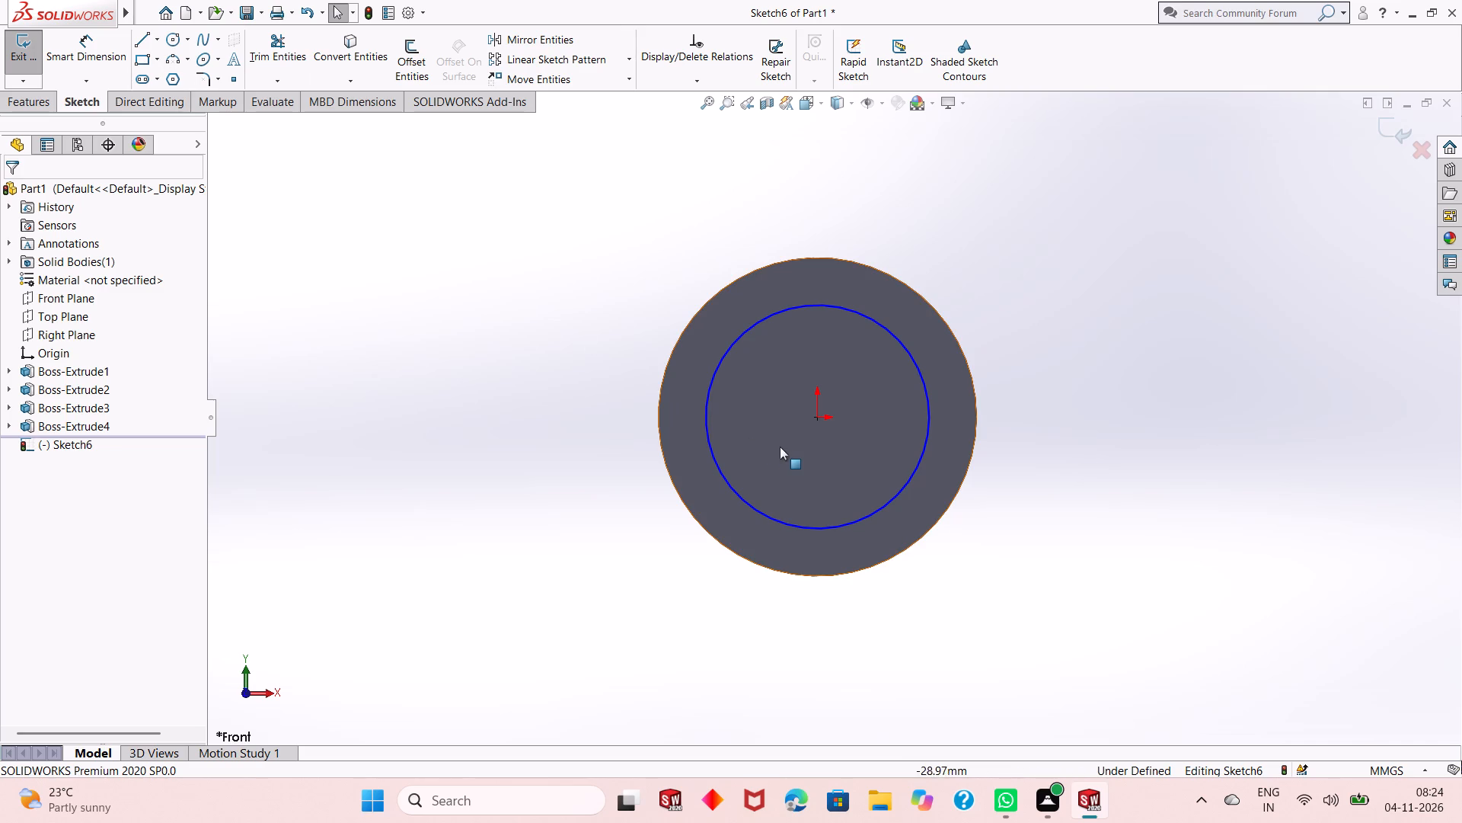
pyautogui.click(110, 62)
pyautogui.click(753, 513)
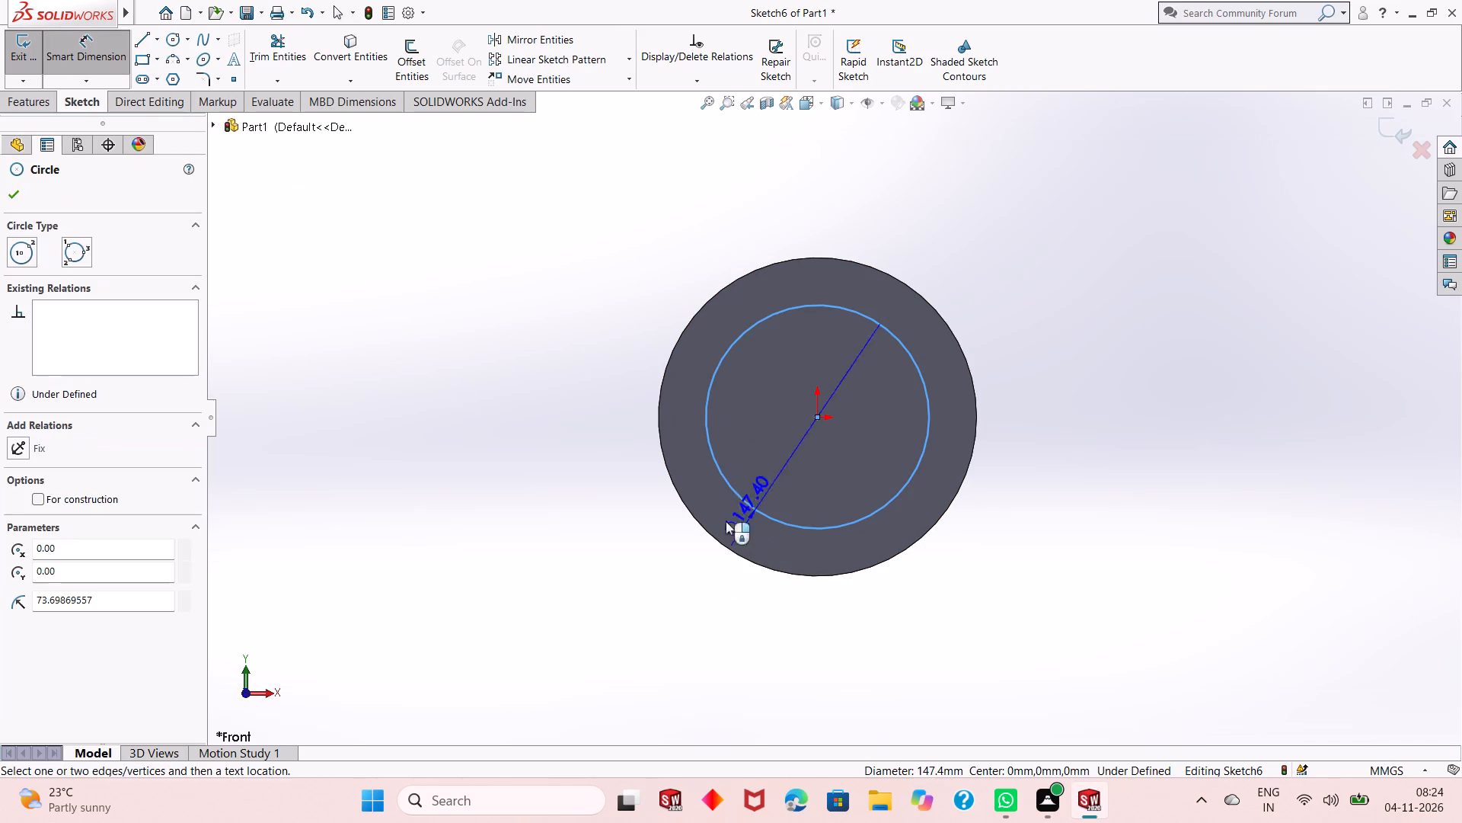
pyautogui.click(595, 606)
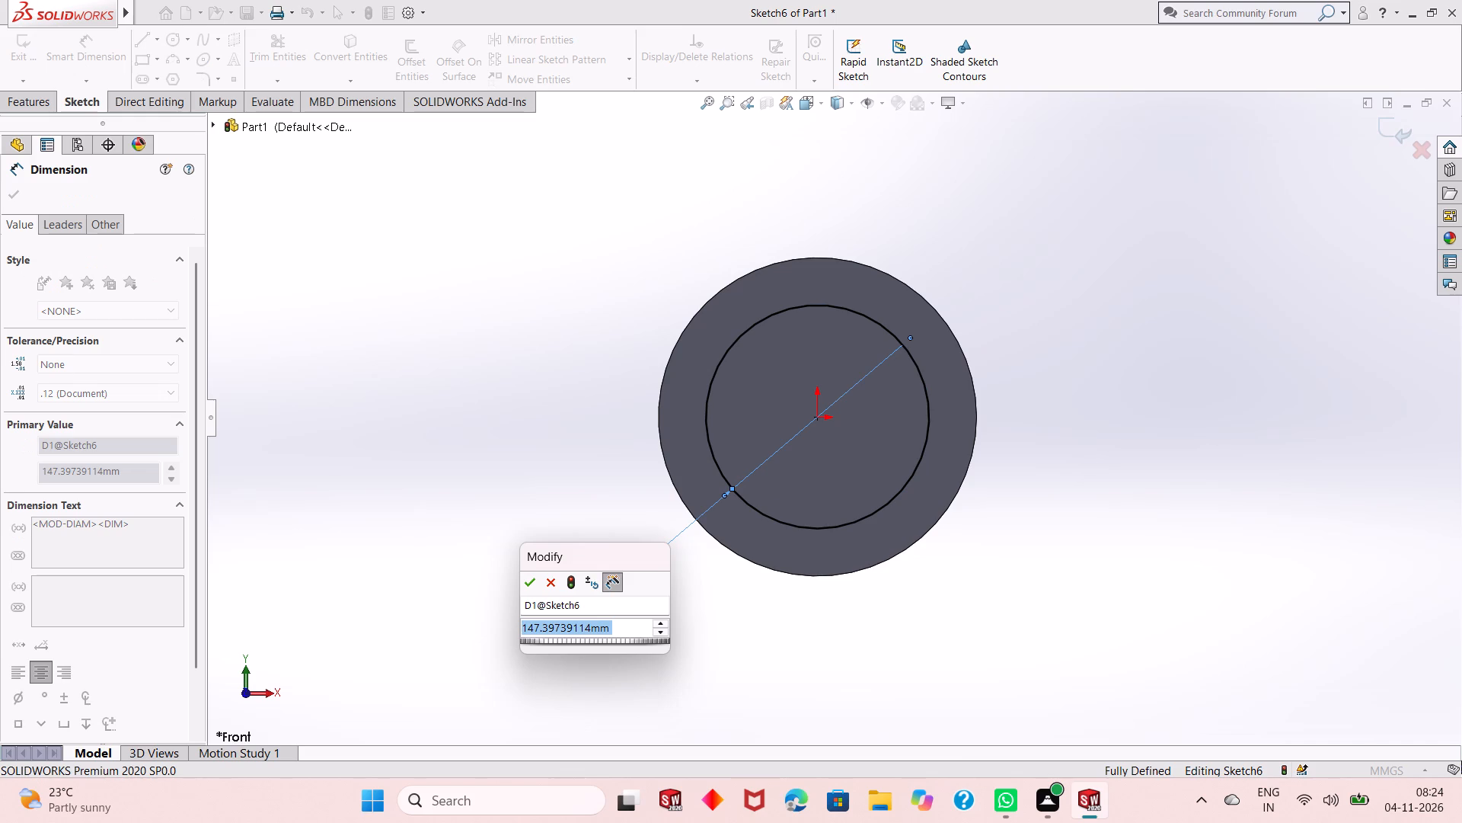
pyautogui.write('185')
pyautogui.press('Return')
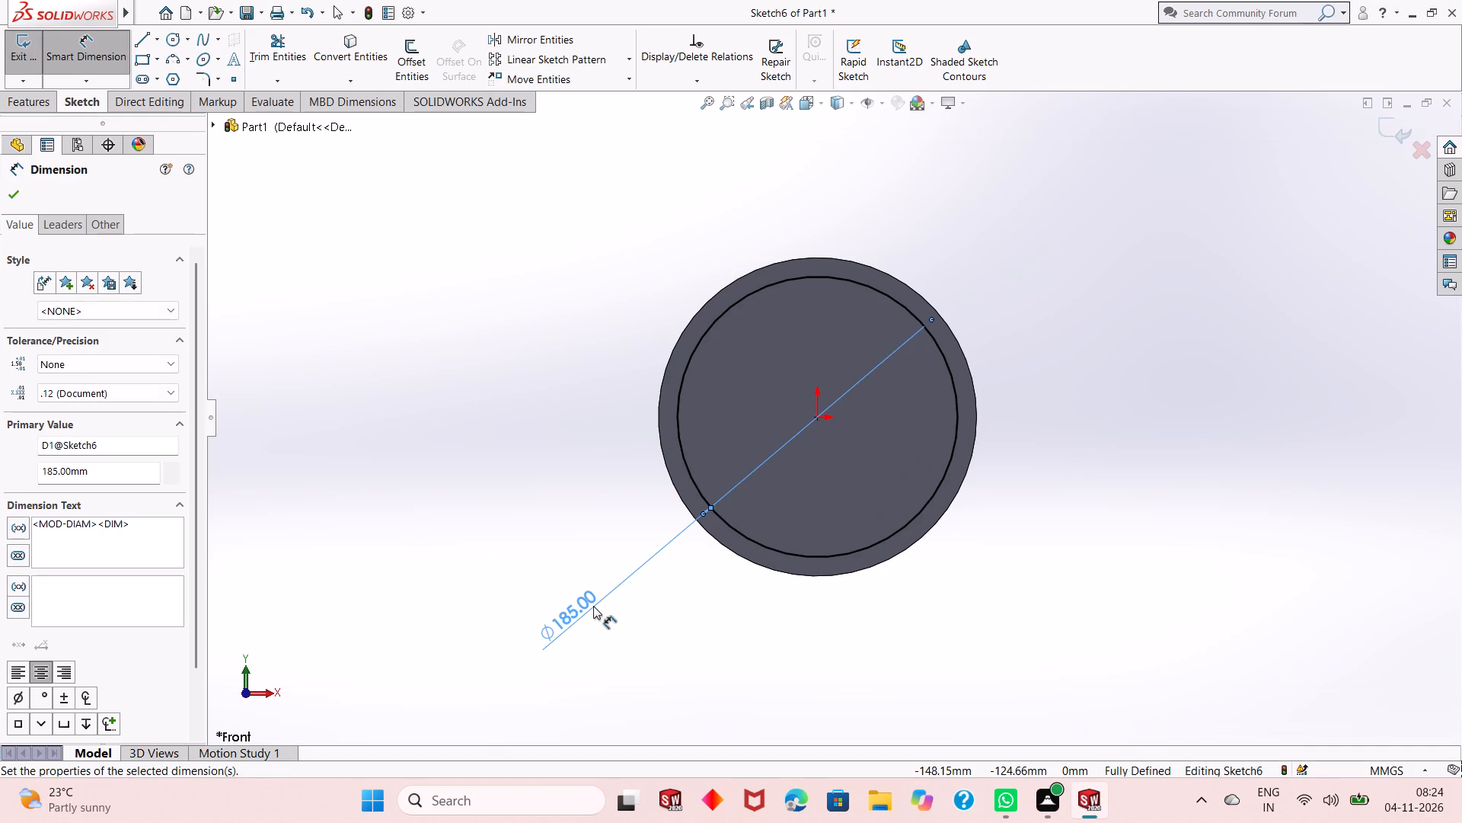
pyautogui.rightClick(433, 285)
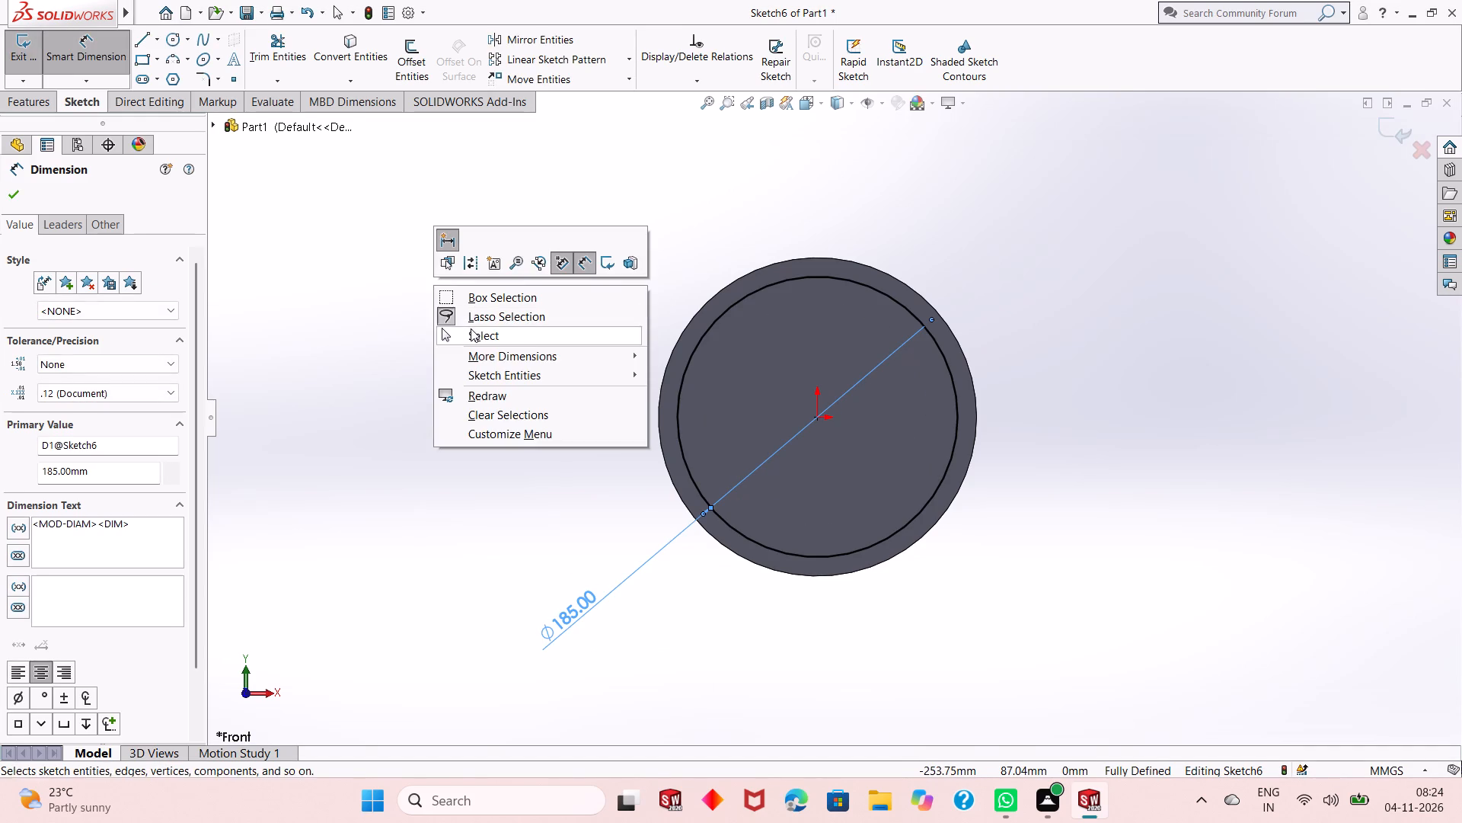
pyautogui.click(472, 332)
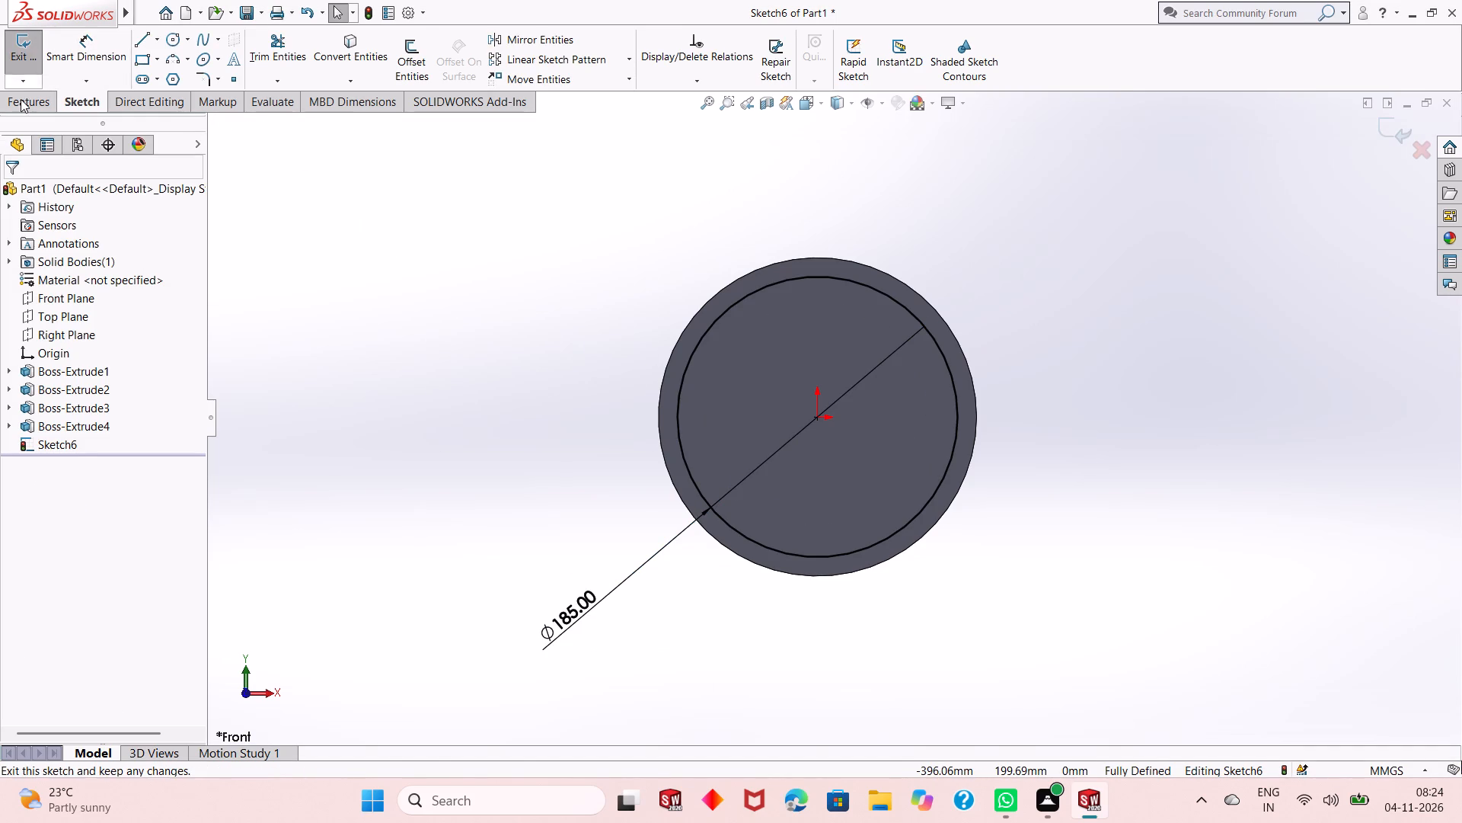
# Cut-extrude the 185 mm circle as a blind pocket 23 mm deep into the disc end.
pyautogui.click(21, 99)
pyautogui.click(241, 54)
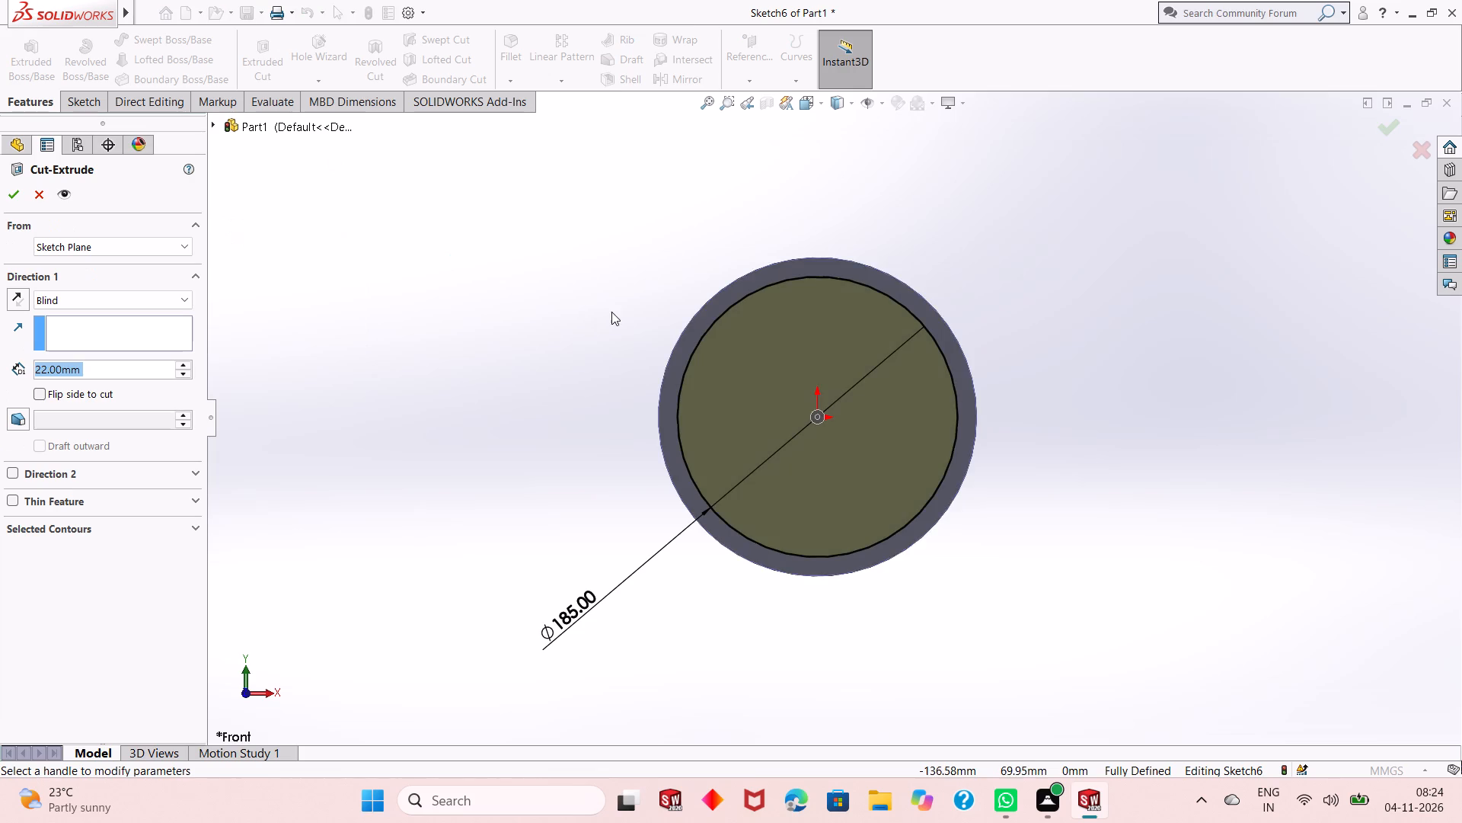
pyautogui.moveTo(611, 312); pyautogui.dragTo(474, 360, button='middle')
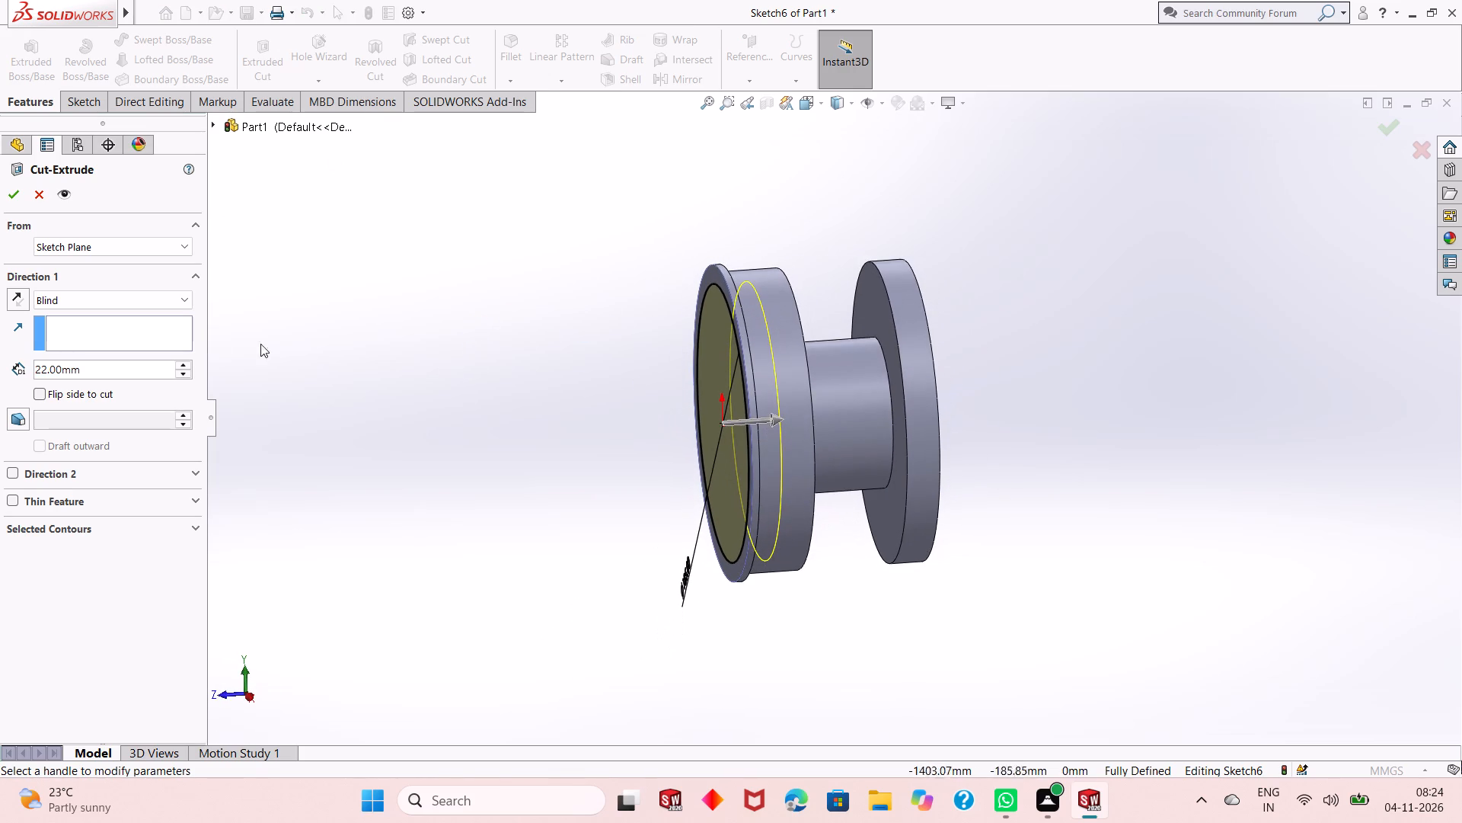
pyautogui.doubleClick(85, 367)
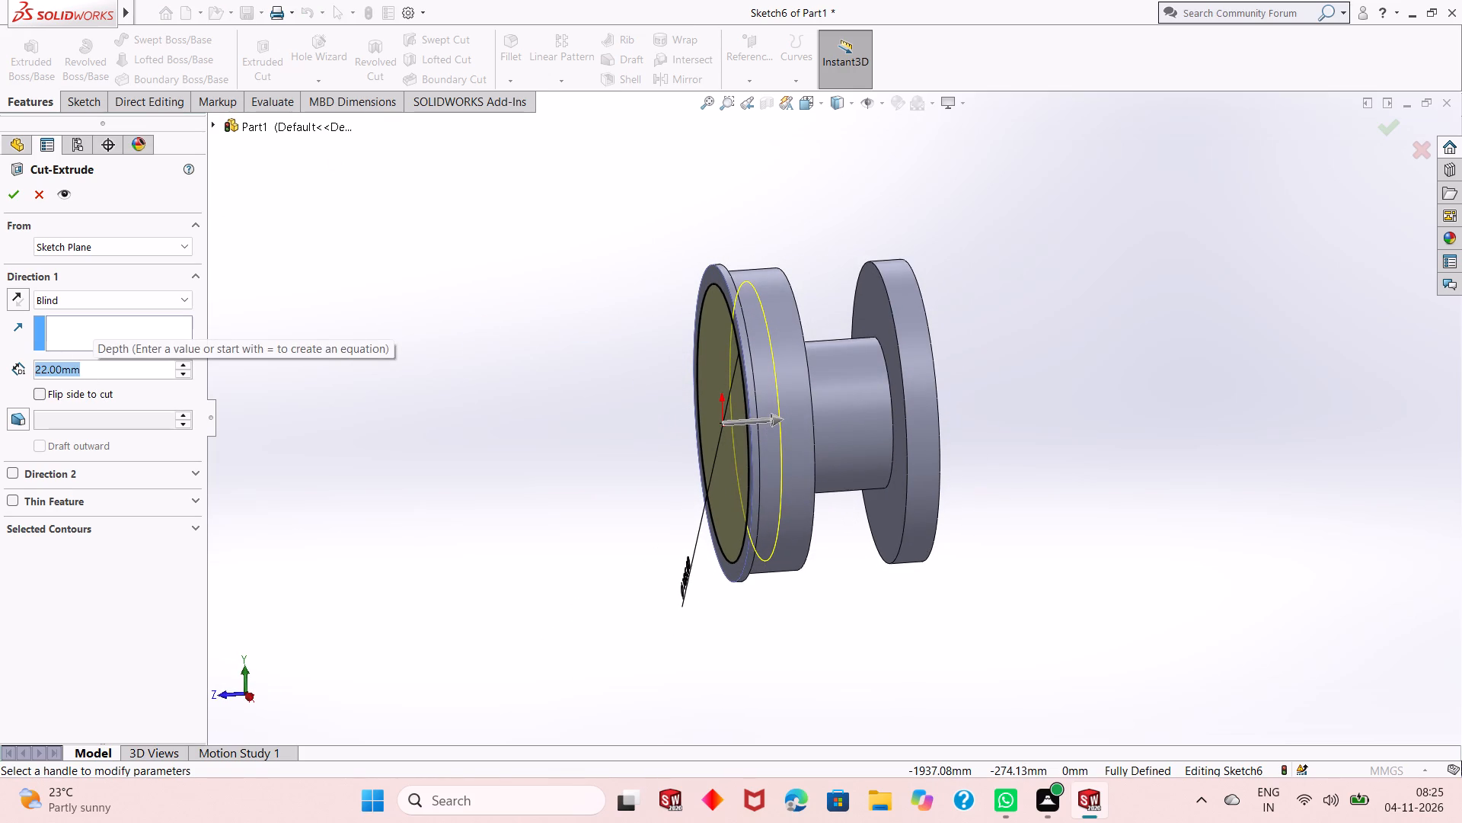
pyautogui.write('23')
pyautogui.press('Return')
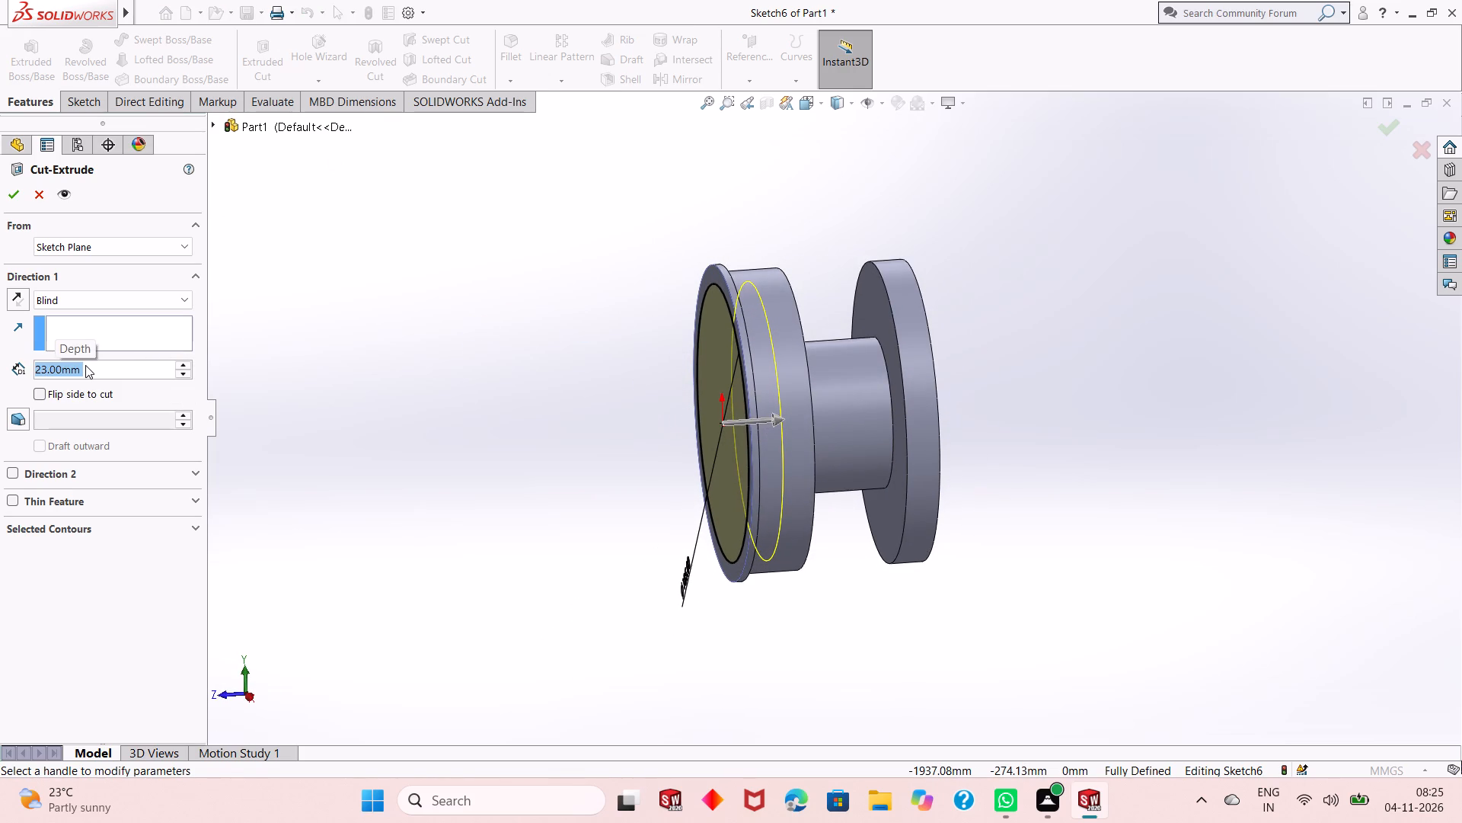
pyautogui.click(12, 187)
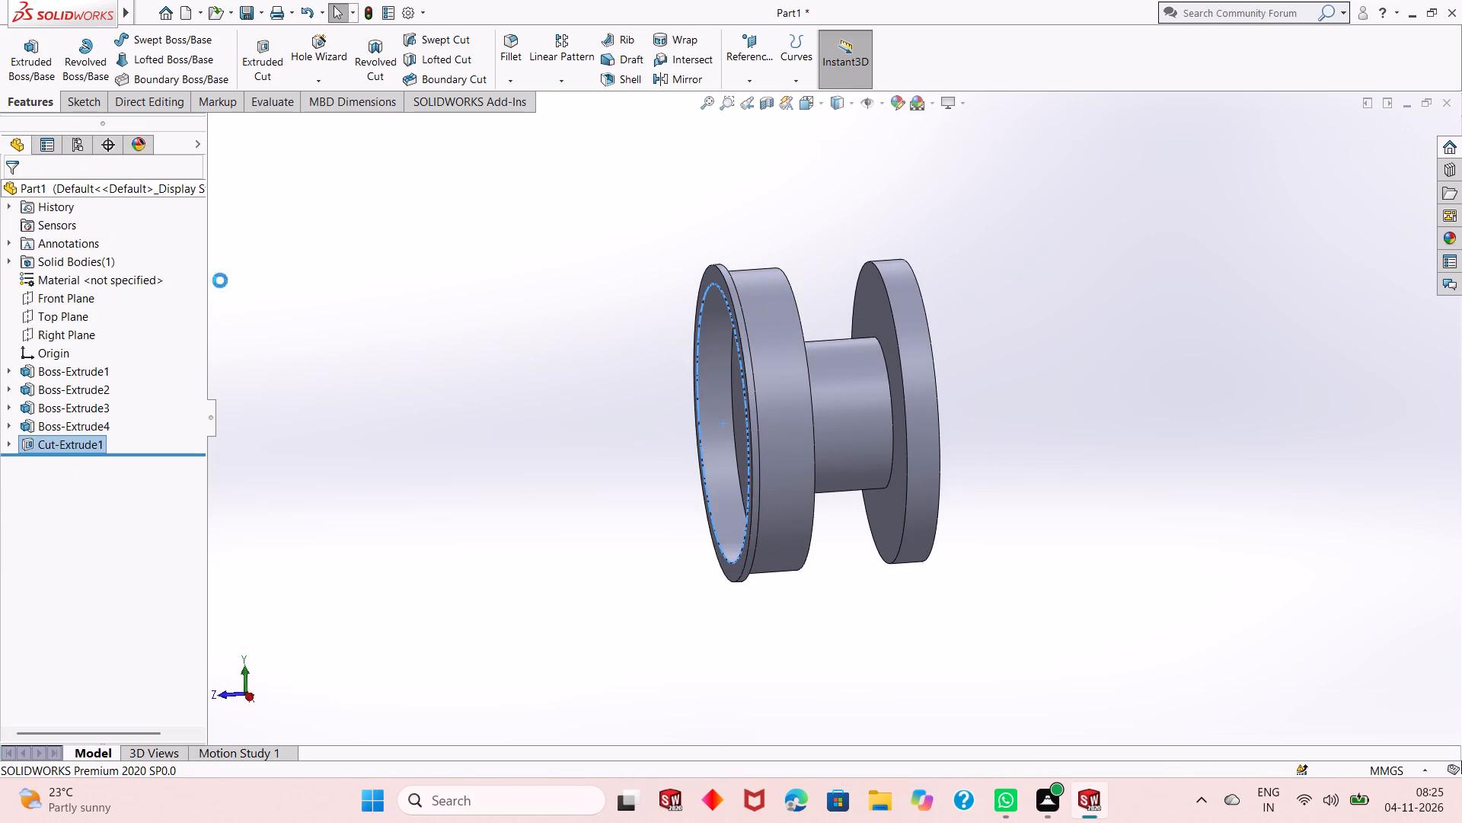
pyautogui.click(455, 360)
# Start a sketch on the floor of the 185 mm pocket, viewed face-on.
pyautogui.moveTo(581, 376); pyautogui.dragTo(811, 389, button='middle')
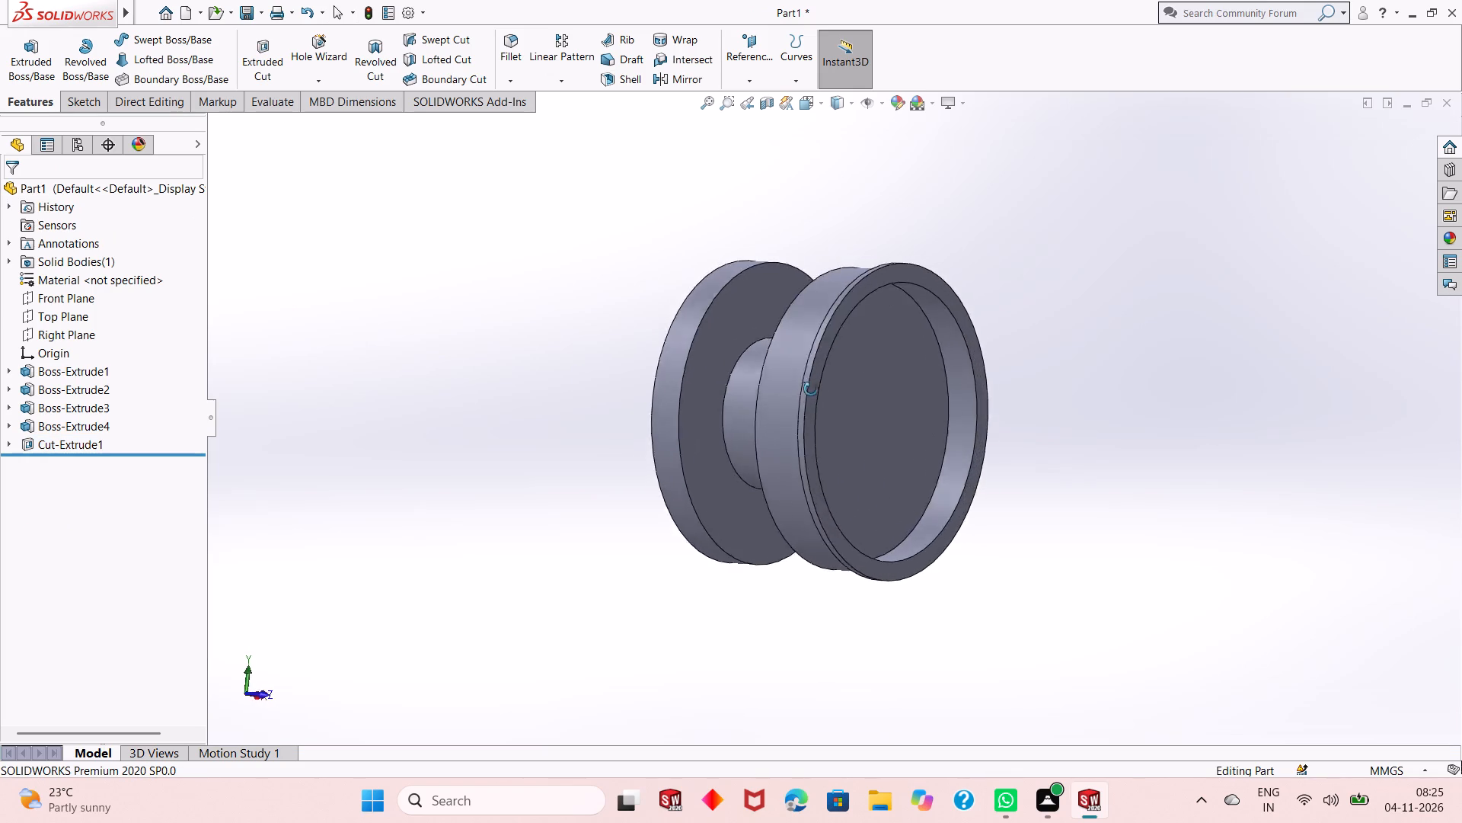
pyautogui.moveTo(811, 389); pyautogui.dragTo(873, 392, button='middle')
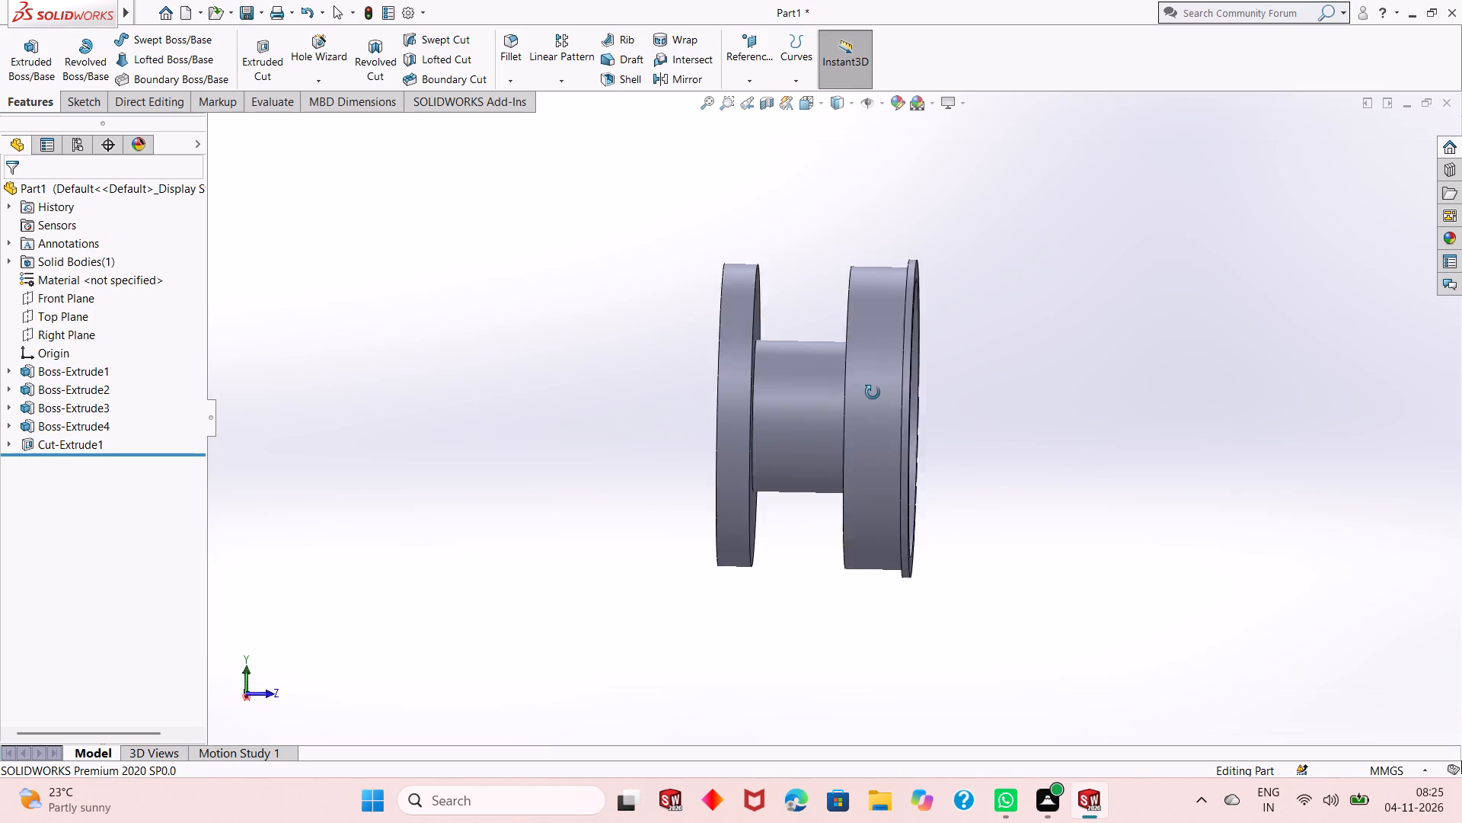
pyautogui.moveTo(873, 392); pyautogui.dragTo(541, 409, button='middle')
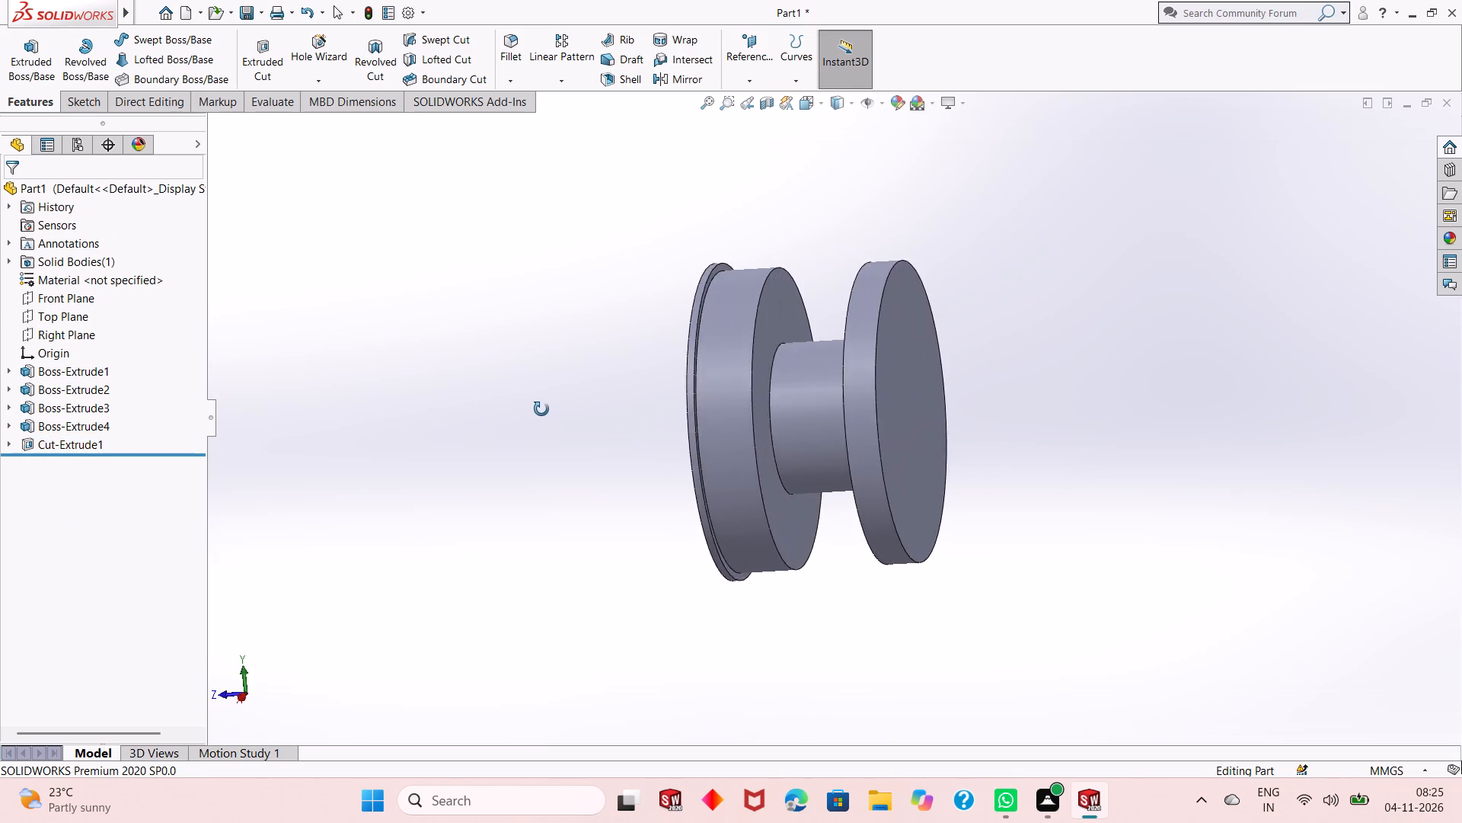
pyautogui.moveTo(541, 409); pyautogui.dragTo(759, 395, button='middle')
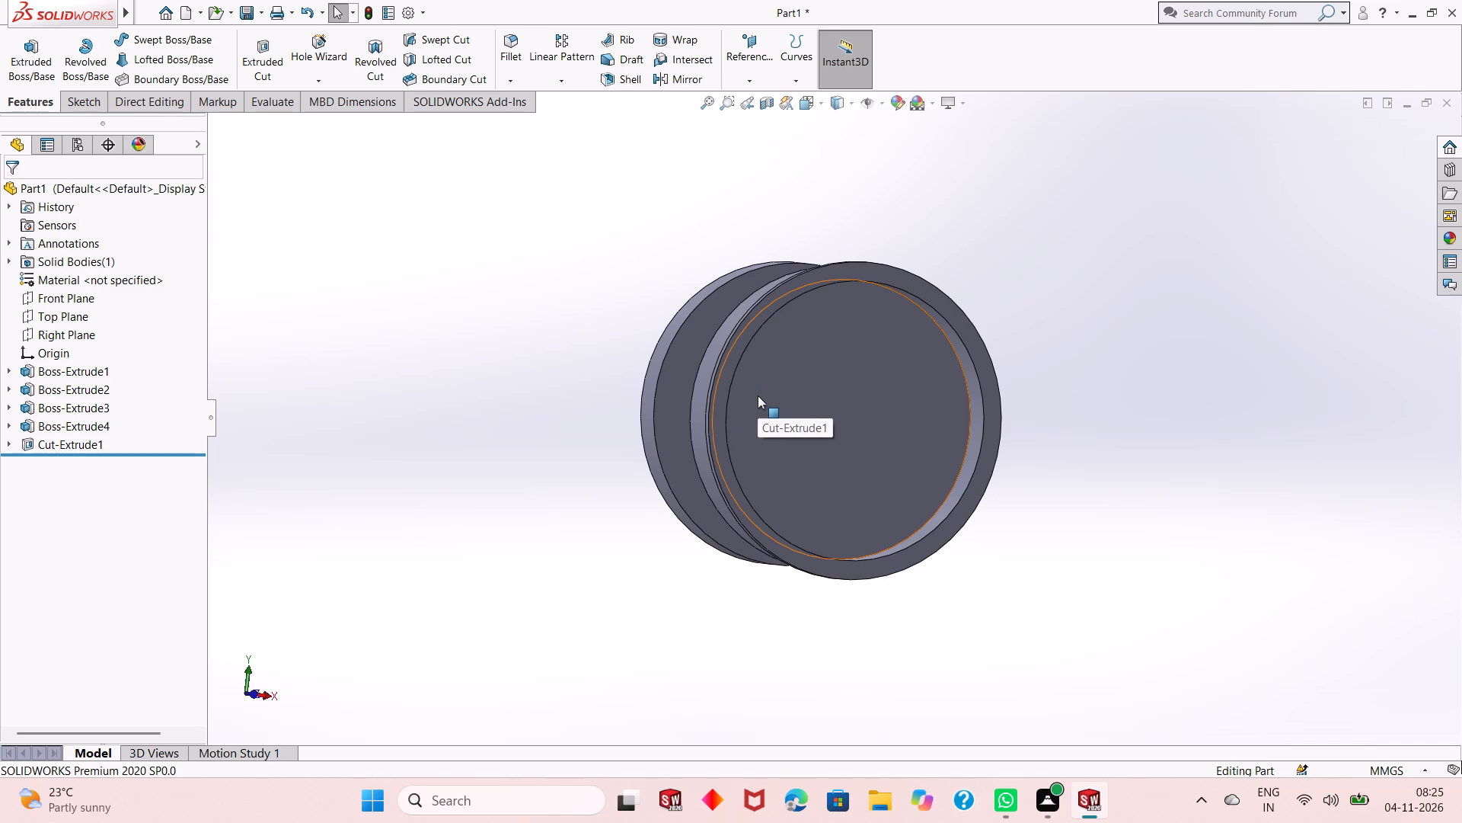
pyautogui.click(809, 375)
pyautogui.click(883, 331)
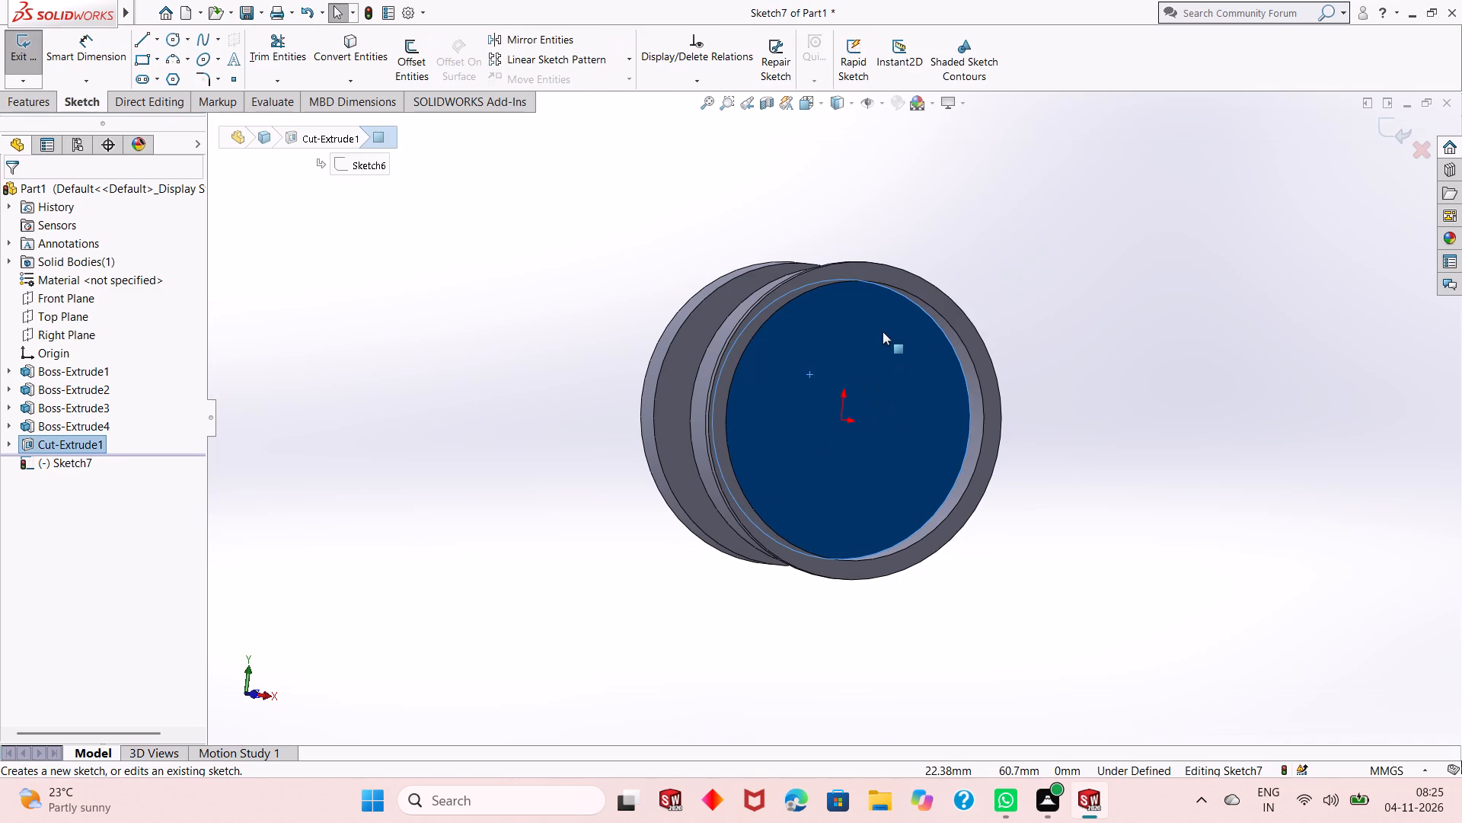
pyautogui.hotkey('ctrl', '8')
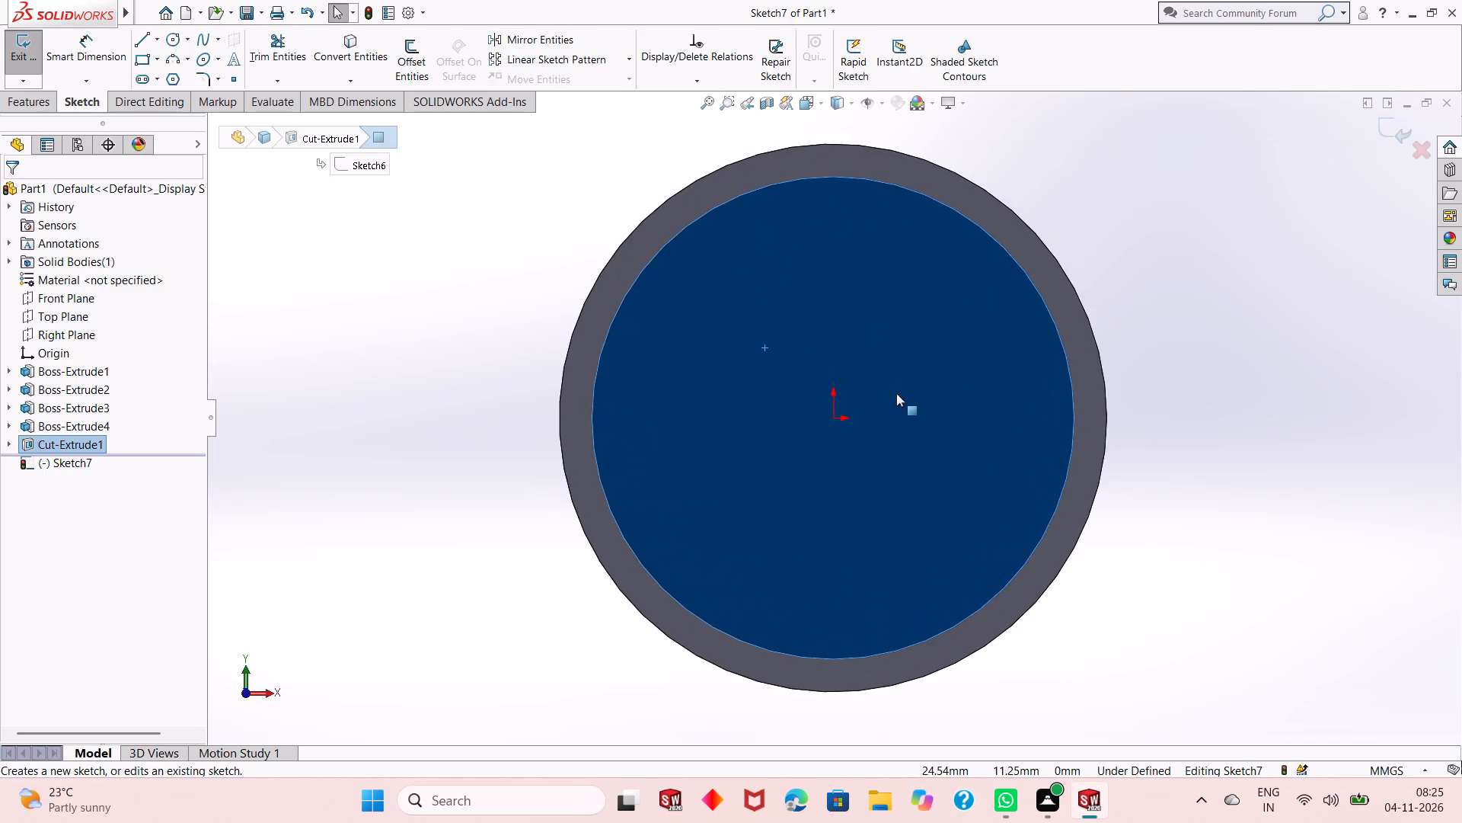
pyautogui.scroll(2, 895, 395)
pyautogui.click(1166, 376)
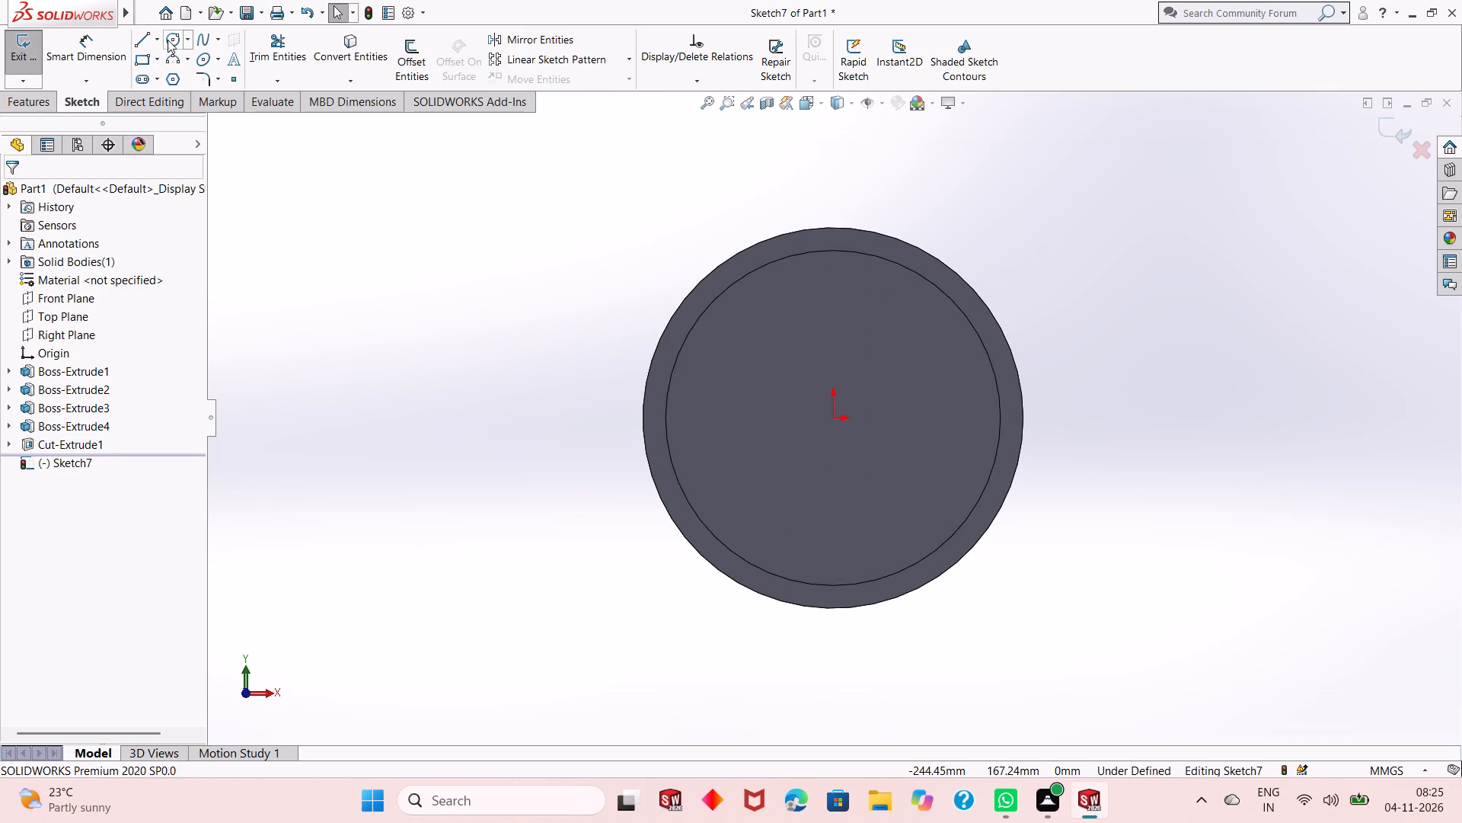
# Draw a circle centred on the origin on the pocket floor, with a radius of about 44 mm.
pyautogui.click(171, 38)
pyautogui.click(836, 418)
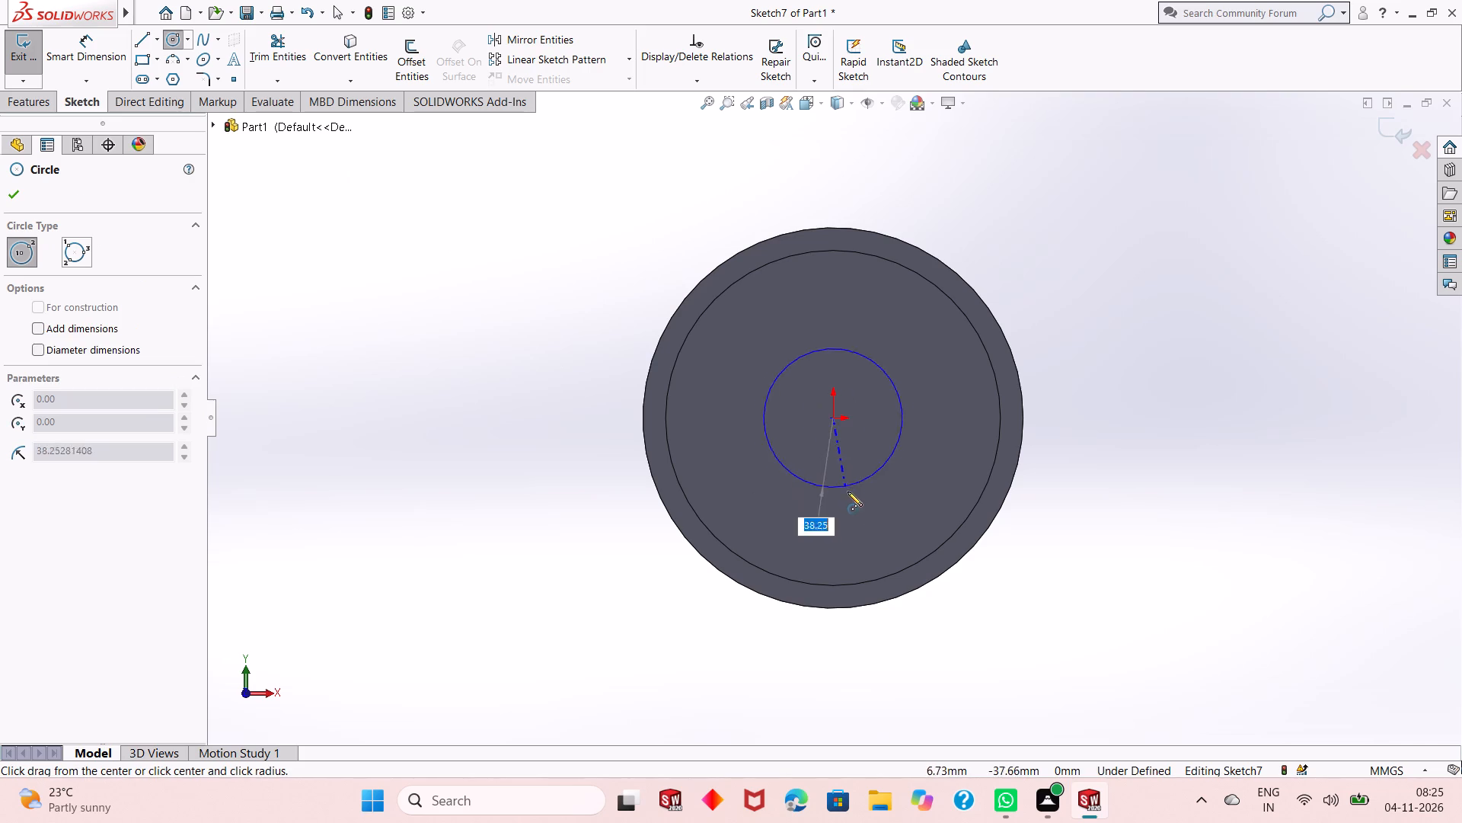
pyautogui.click(849, 497)
pyautogui.rightClick(376, 272)
pyautogui.click(426, 280)
# Dimension the pocket-floor circle's diameter as 60 mm, placing the dimension outside the disc.
pyautogui.click(117, 50)
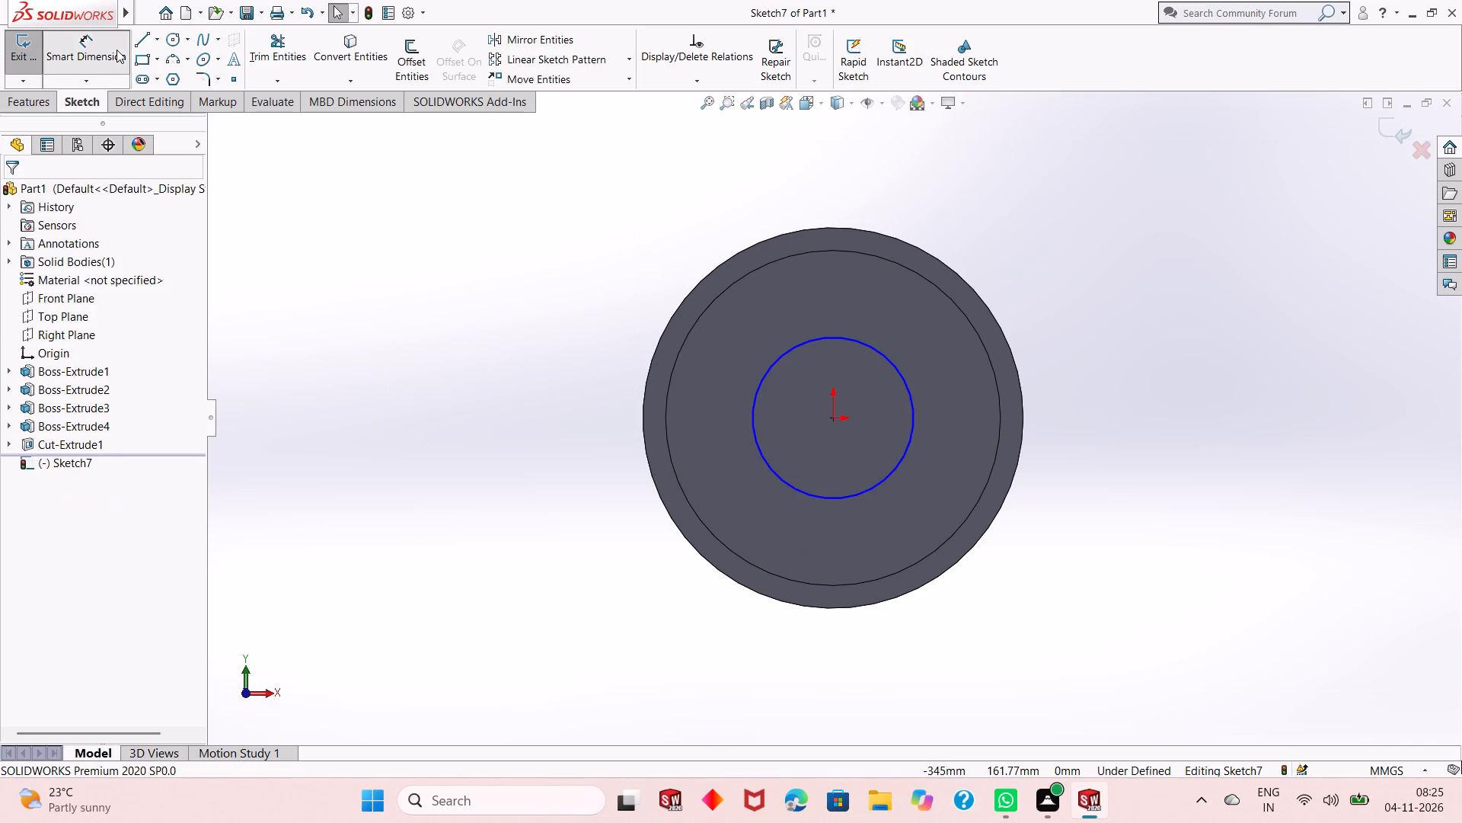
pyautogui.click(834, 498)
pyautogui.click(557, 569)
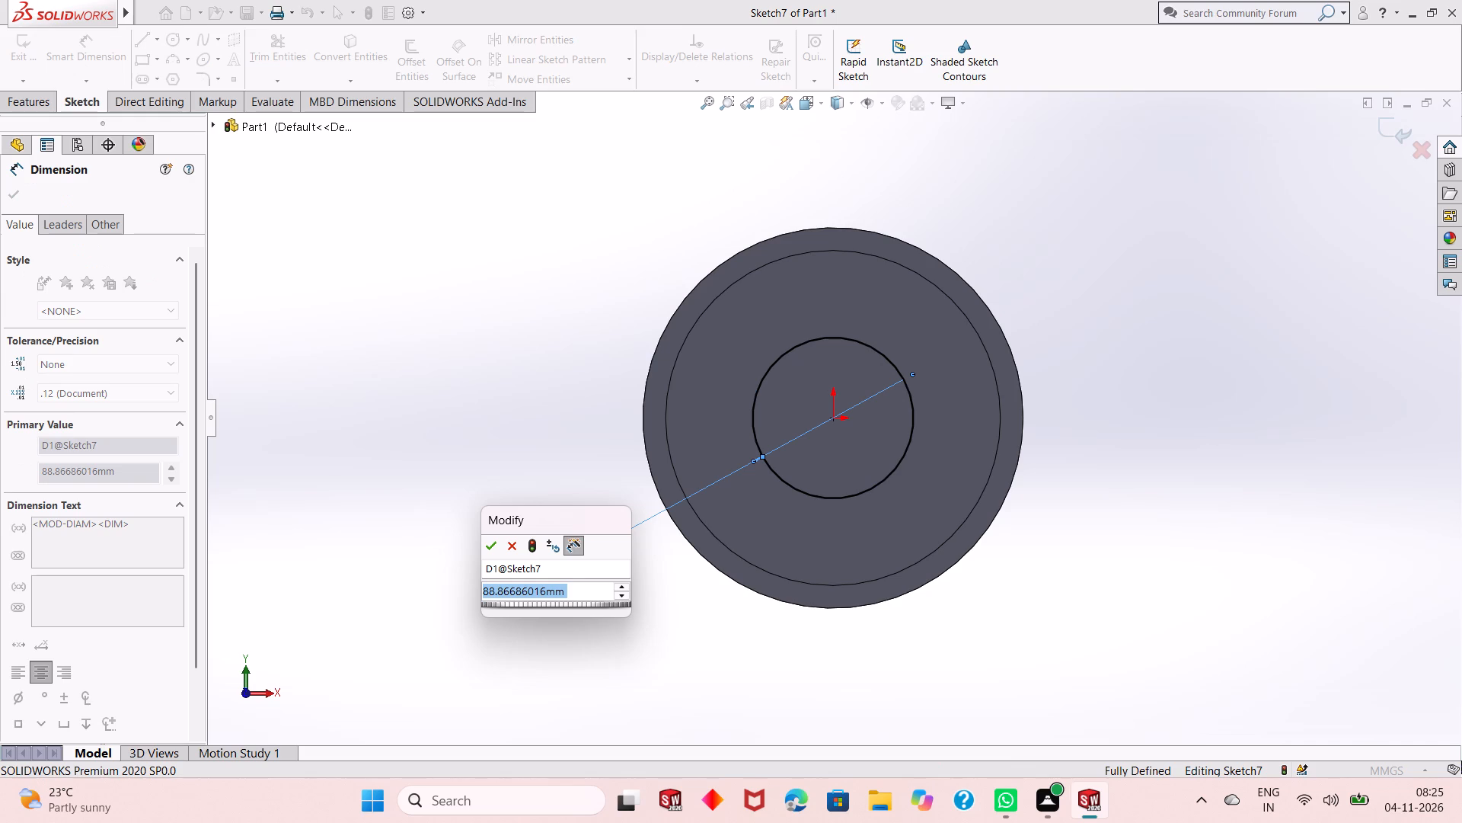
pyautogui.write('60')
pyautogui.press('Return')
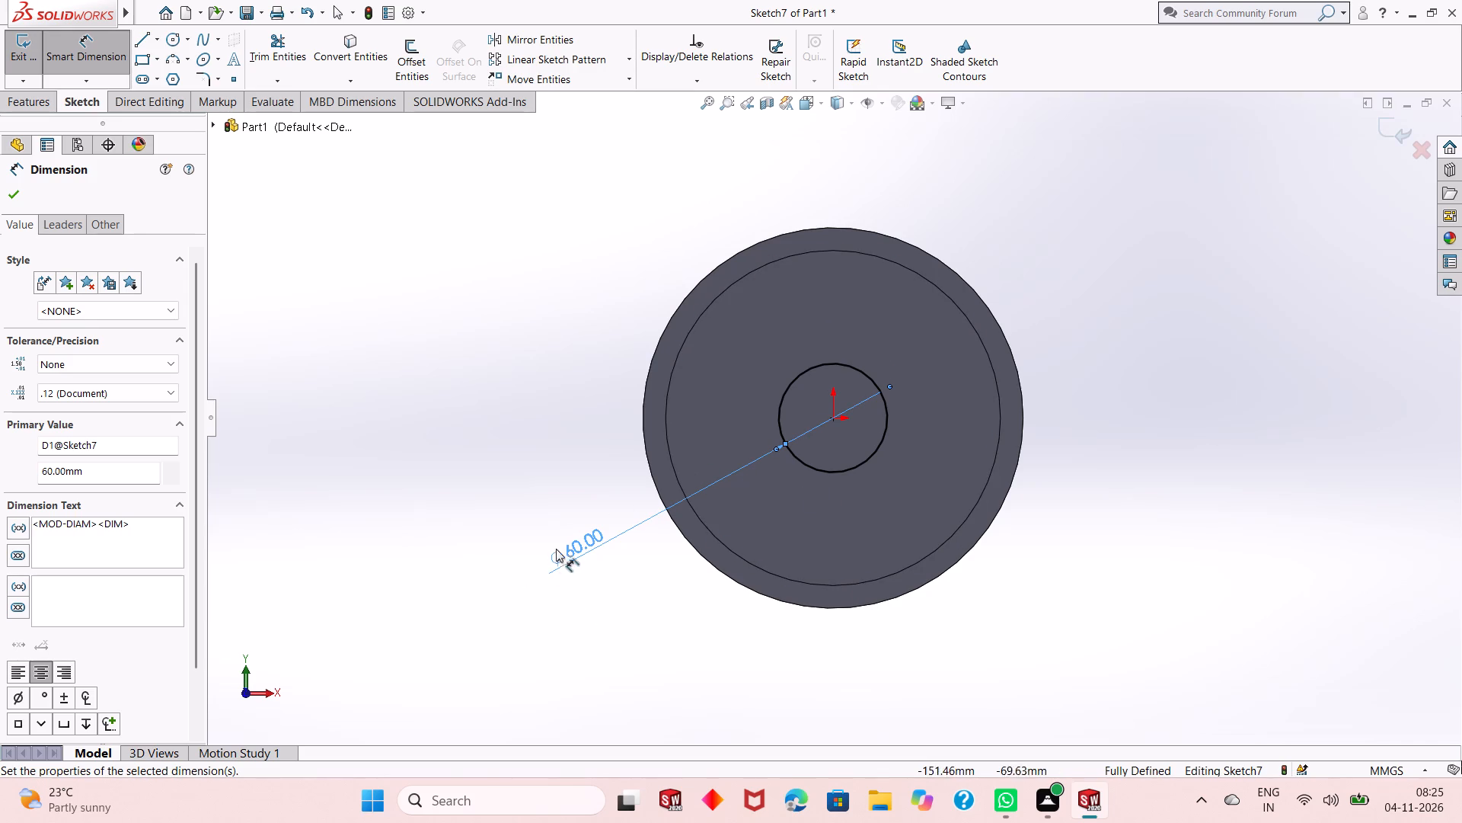
pyautogui.moveTo(605, 453); pyautogui.dragTo(627, 456, button='middle')
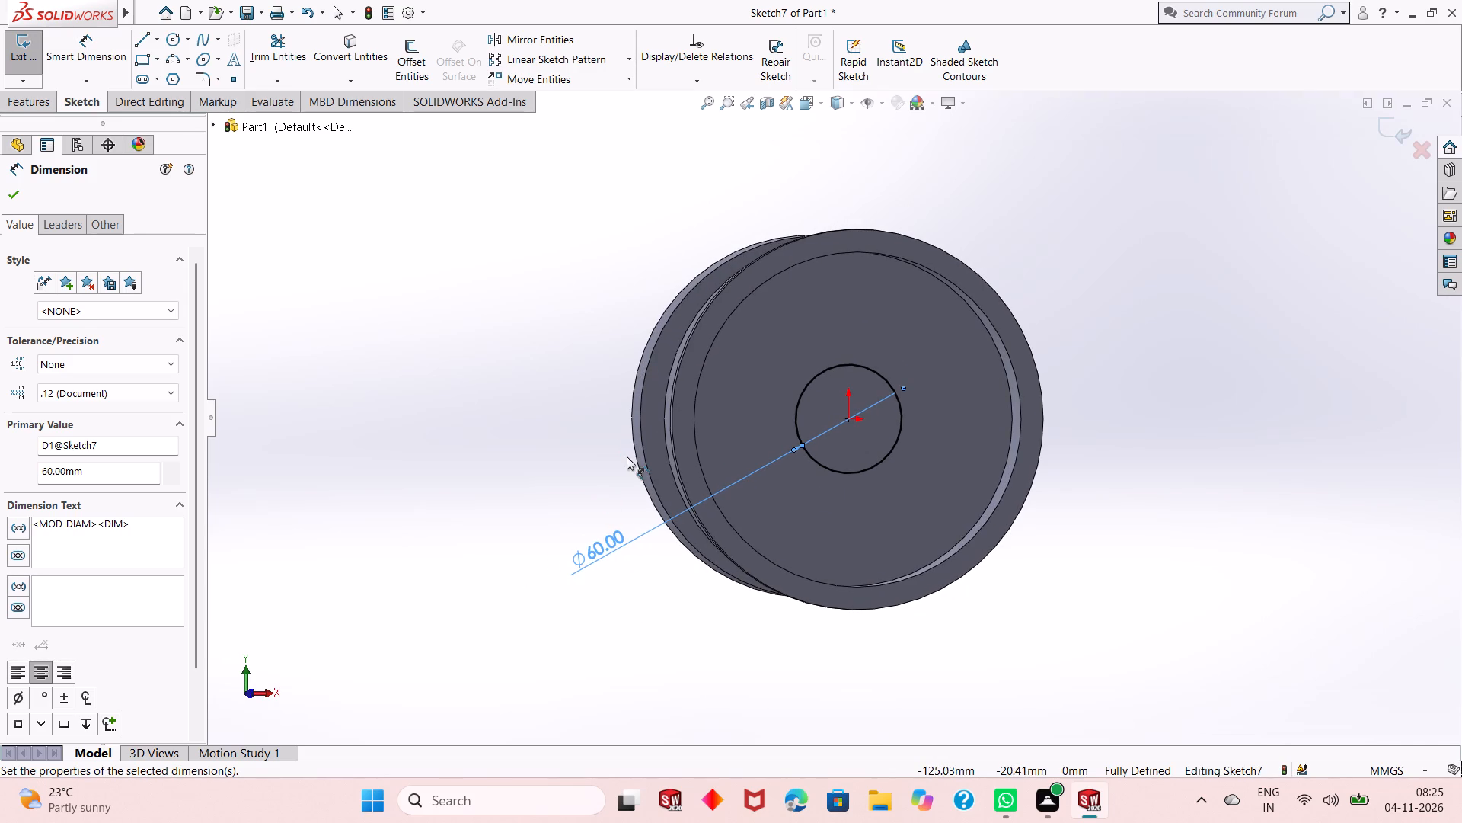
# Cut-extrude the 60 mm circle Through All, directed from the pocket floor through the whole part.
pyautogui.rightClick(409, 255)
pyautogui.click(443, 302)
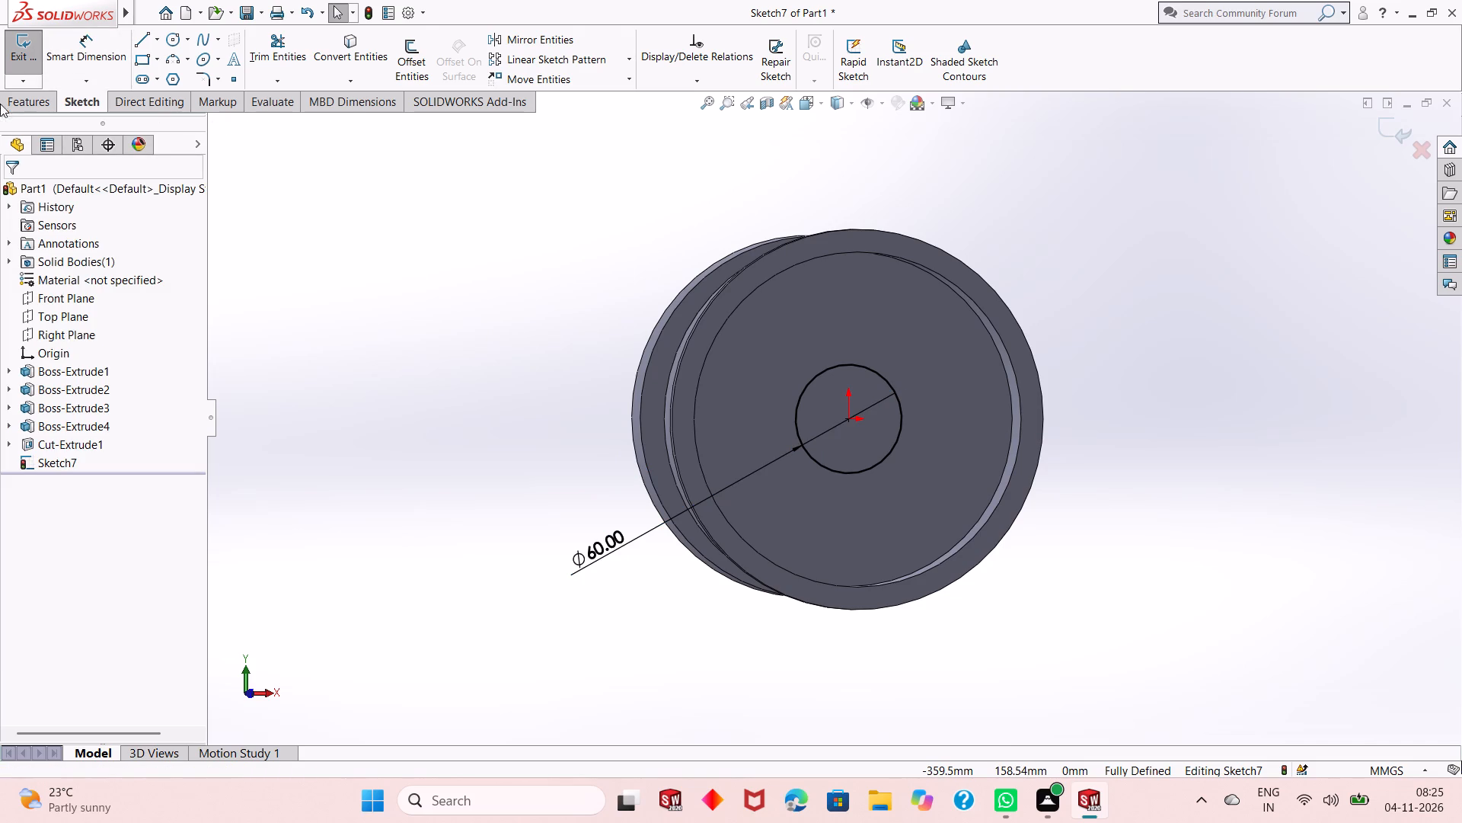
pyautogui.click(24, 105)
pyautogui.click(252, 49)
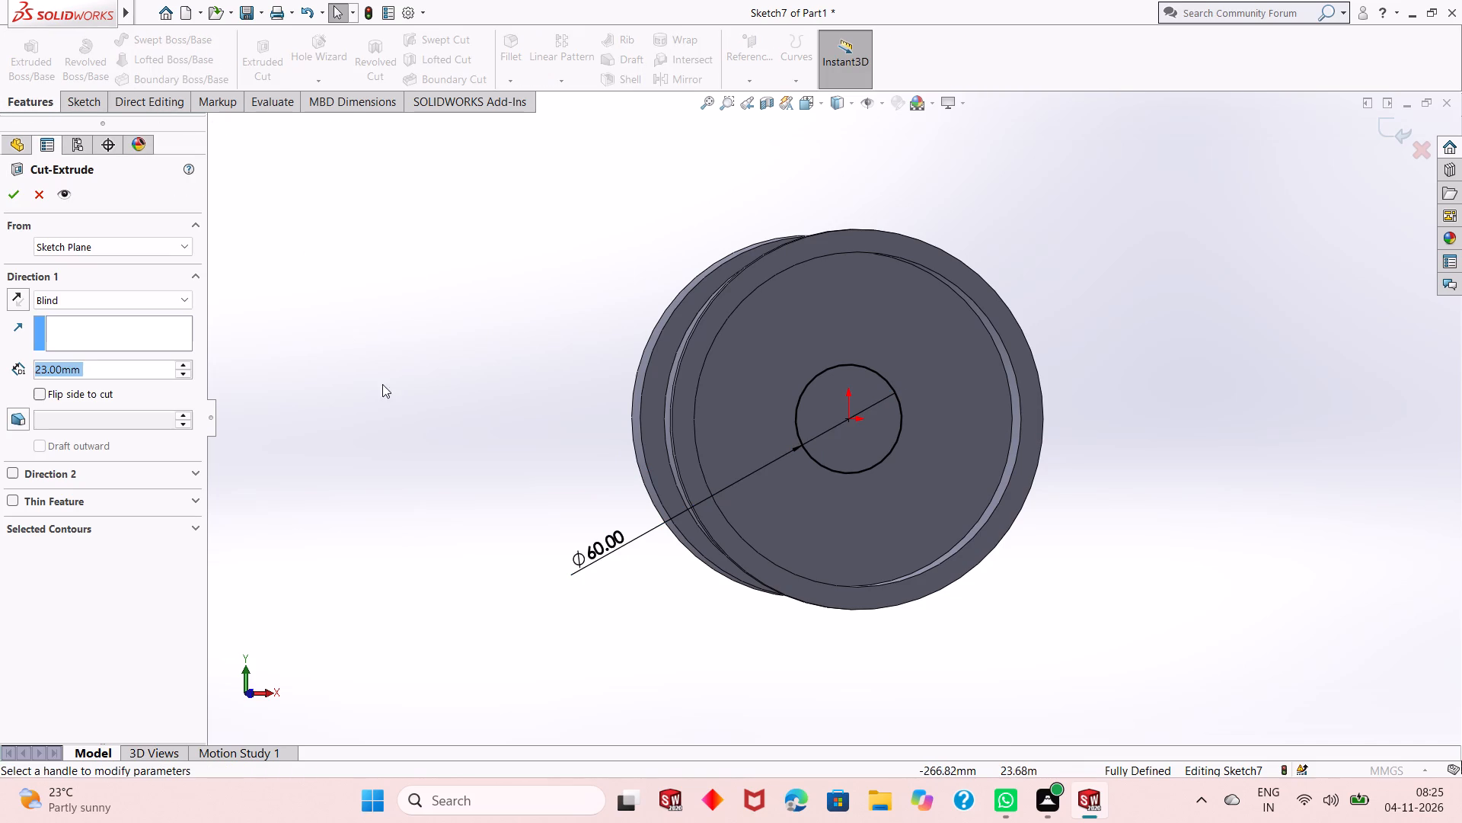
pyautogui.moveTo(464, 467); pyautogui.dragTo(506, 510, button='middle')
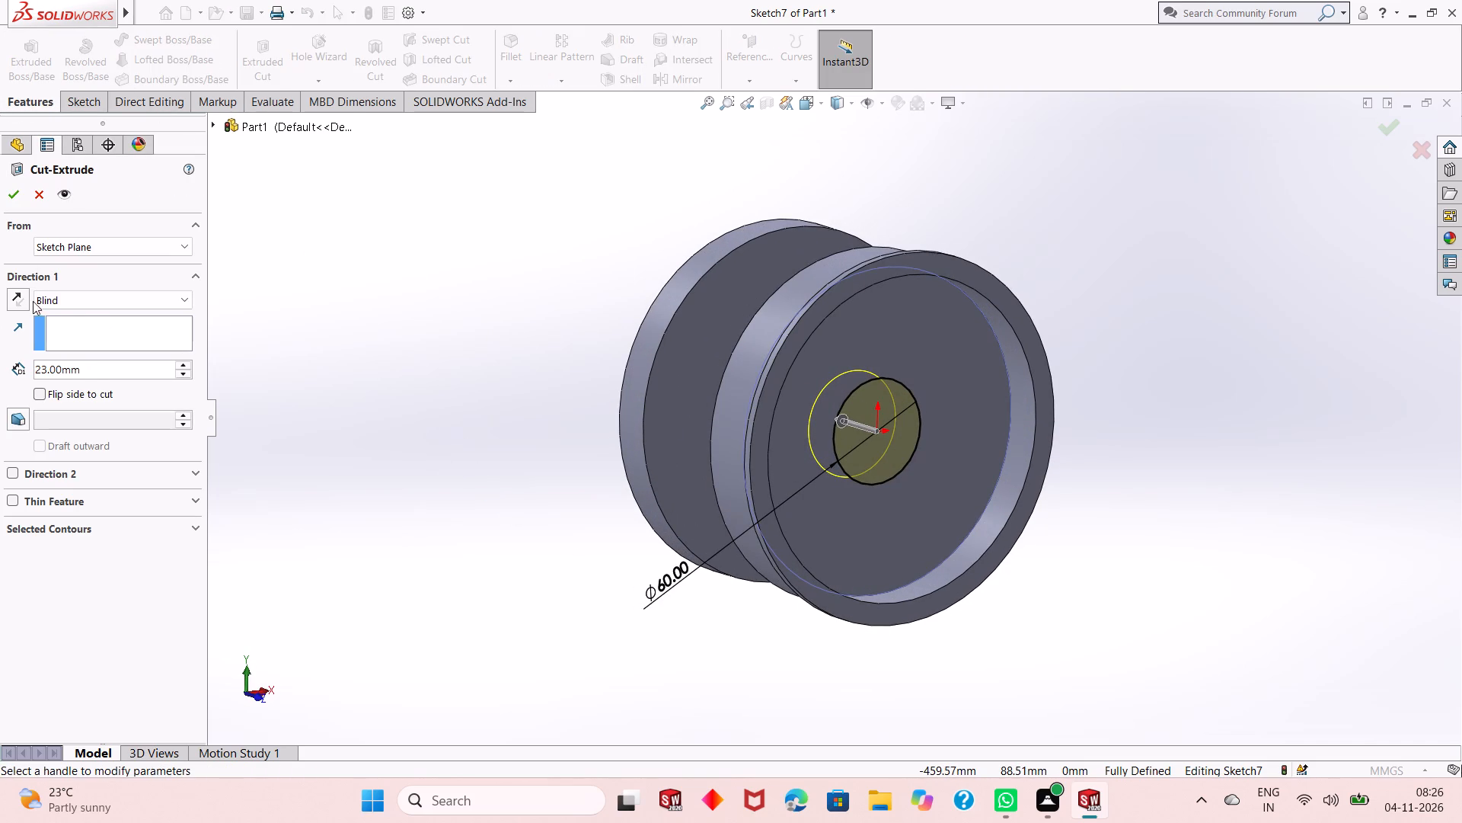
pyautogui.click(92, 300)
pyautogui.click(97, 330)
pyautogui.click(14, 305)
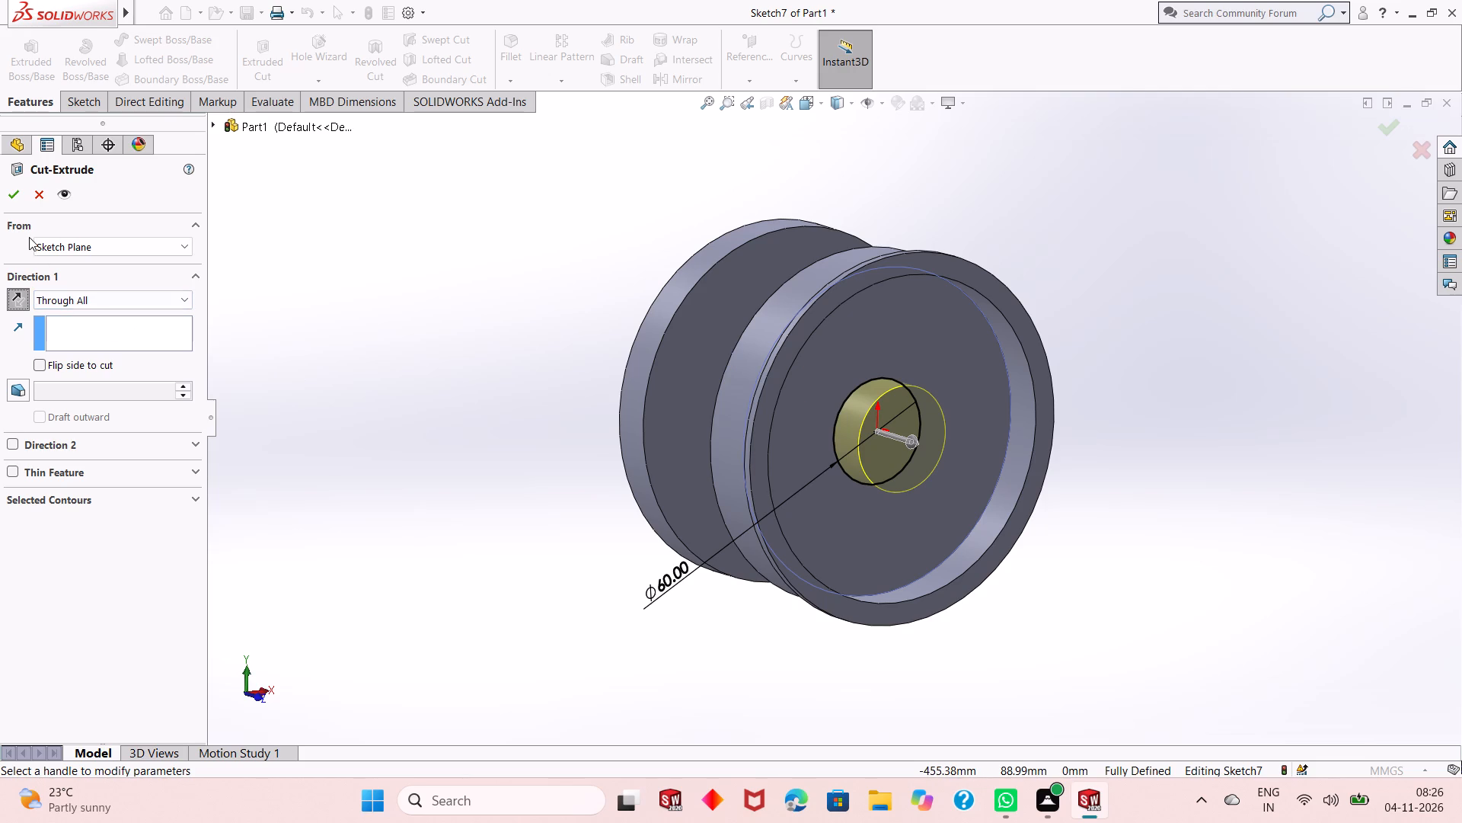
pyautogui.click(19, 305)
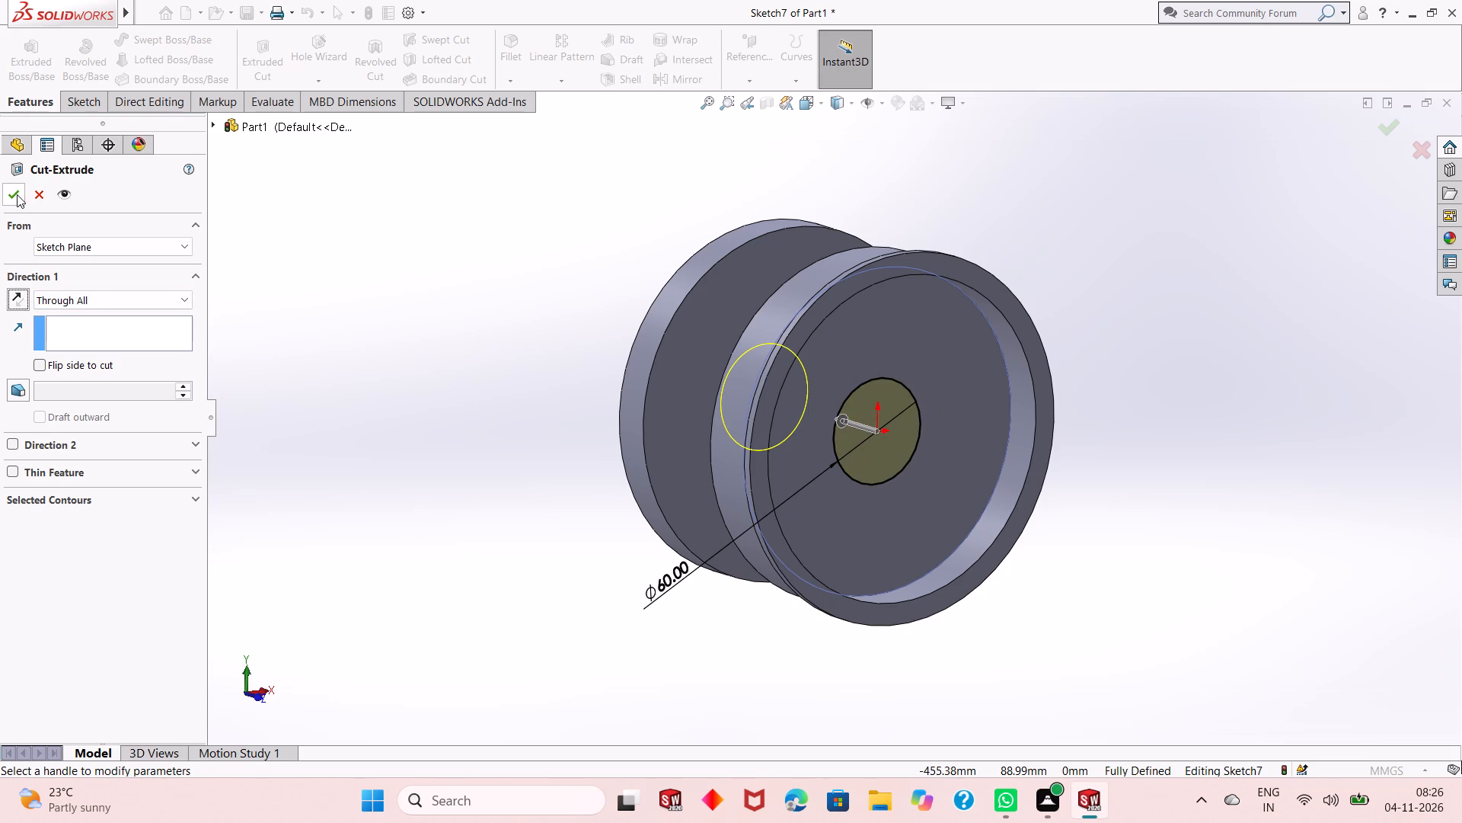
pyautogui.click(17, 194)
pyautogui.click(270, 408)
# Start a sketch on the pocket floor face around the 60 mm bore, viewed face-on.
pyautogui.moveTo(643, 531); pyautogui.dragTo(499, 489, button='middle')
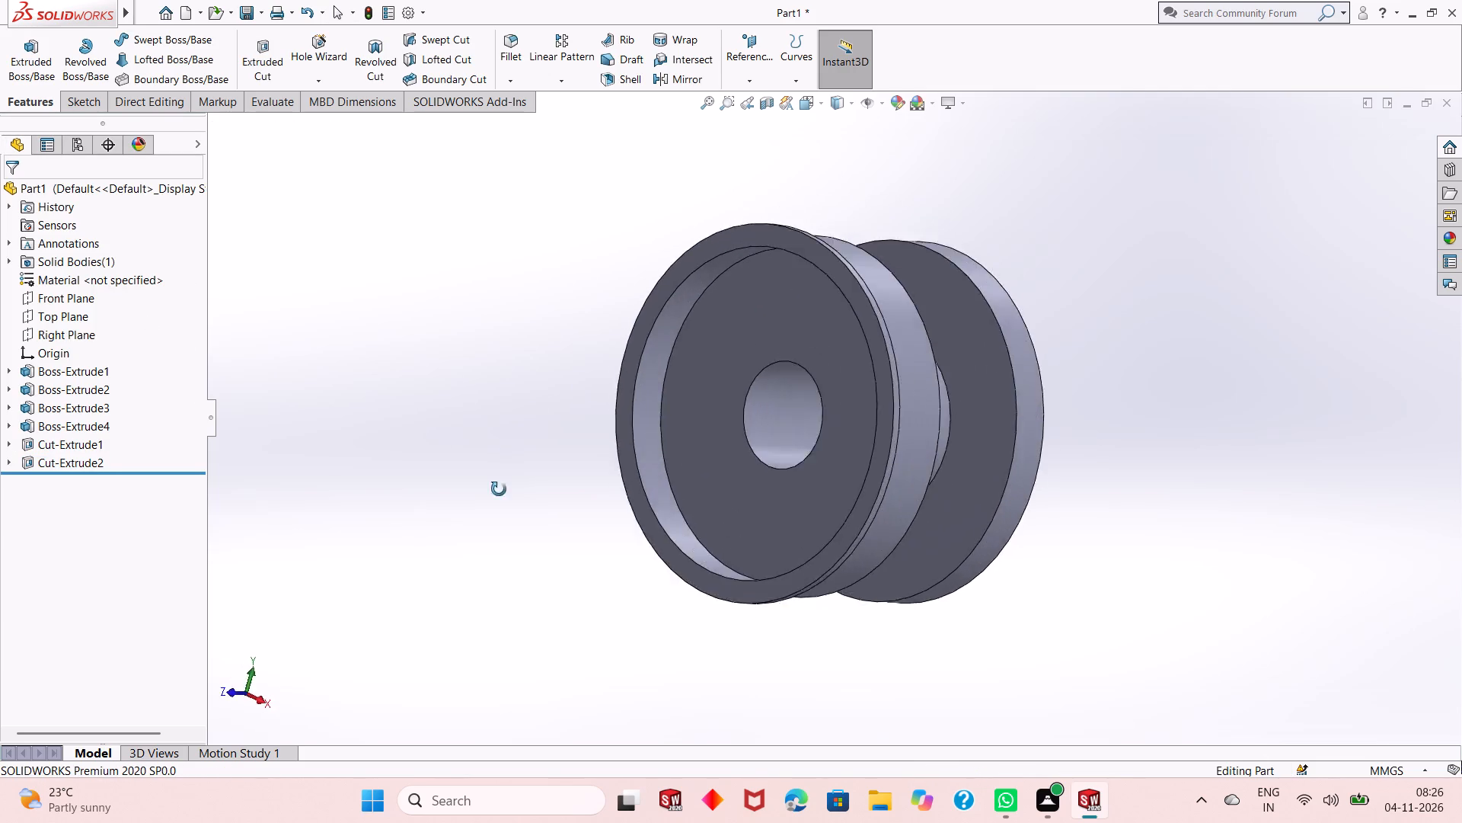
pyautogui.moveTo(499, 489); pyautogui.dragTo(821, 668, button='middle')
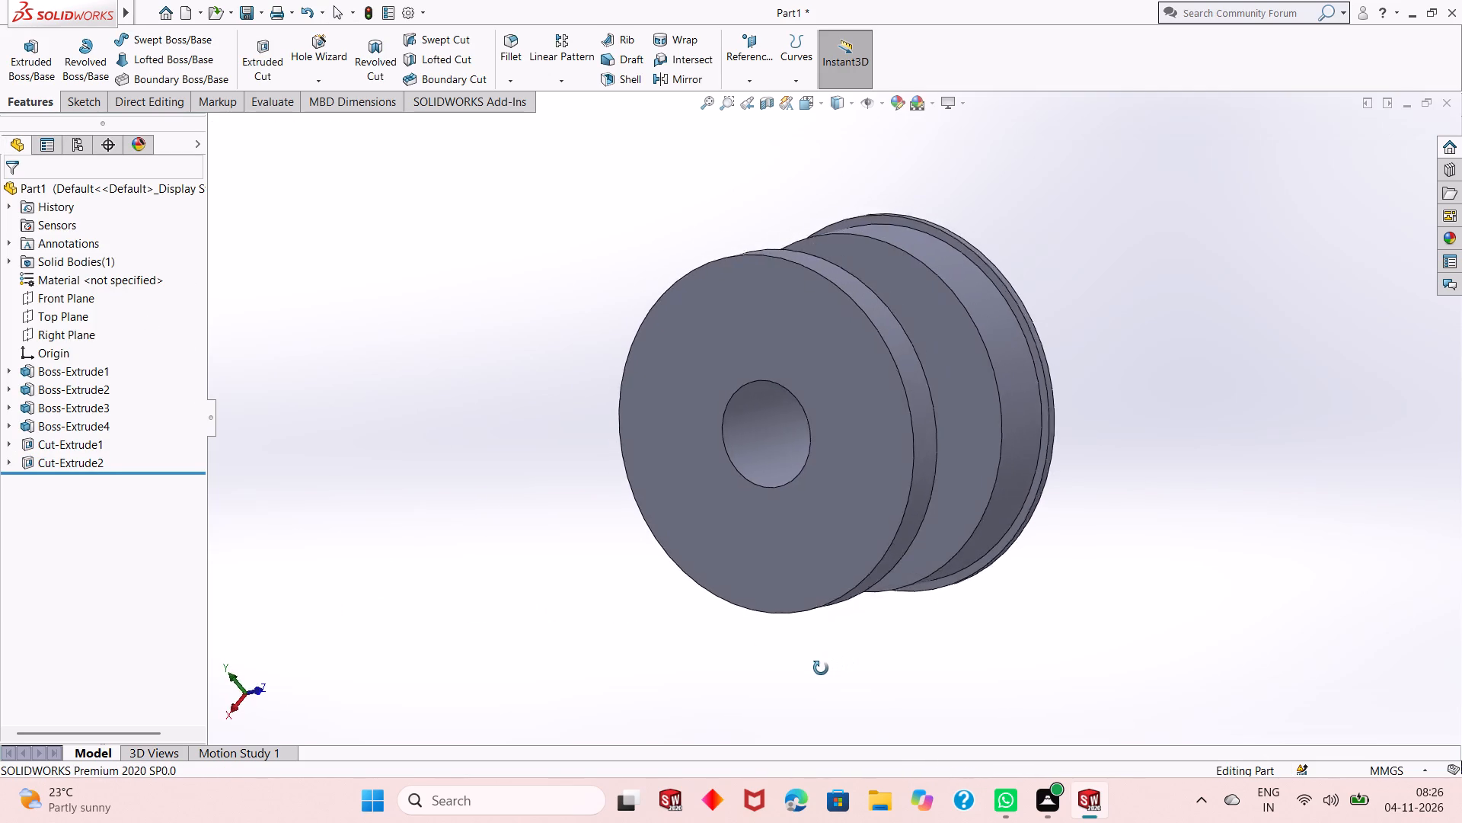
pyautogui.moveTo(821, 668); pyautogui.dragTo(775, 392, button='middle')
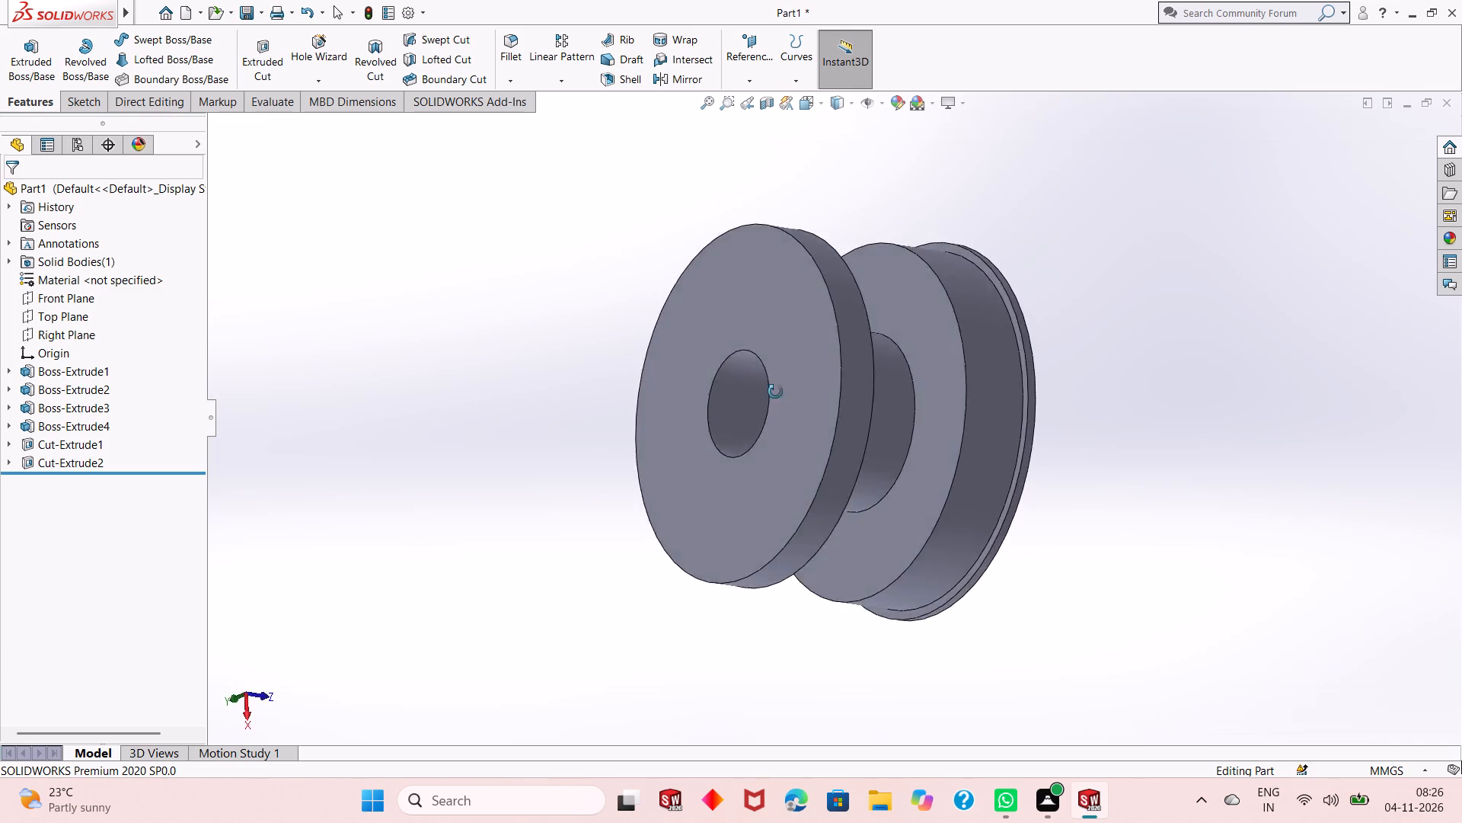
pyautogui.moveTo(775, 392); pyautogui.dragTo(661, 480, button='middle')
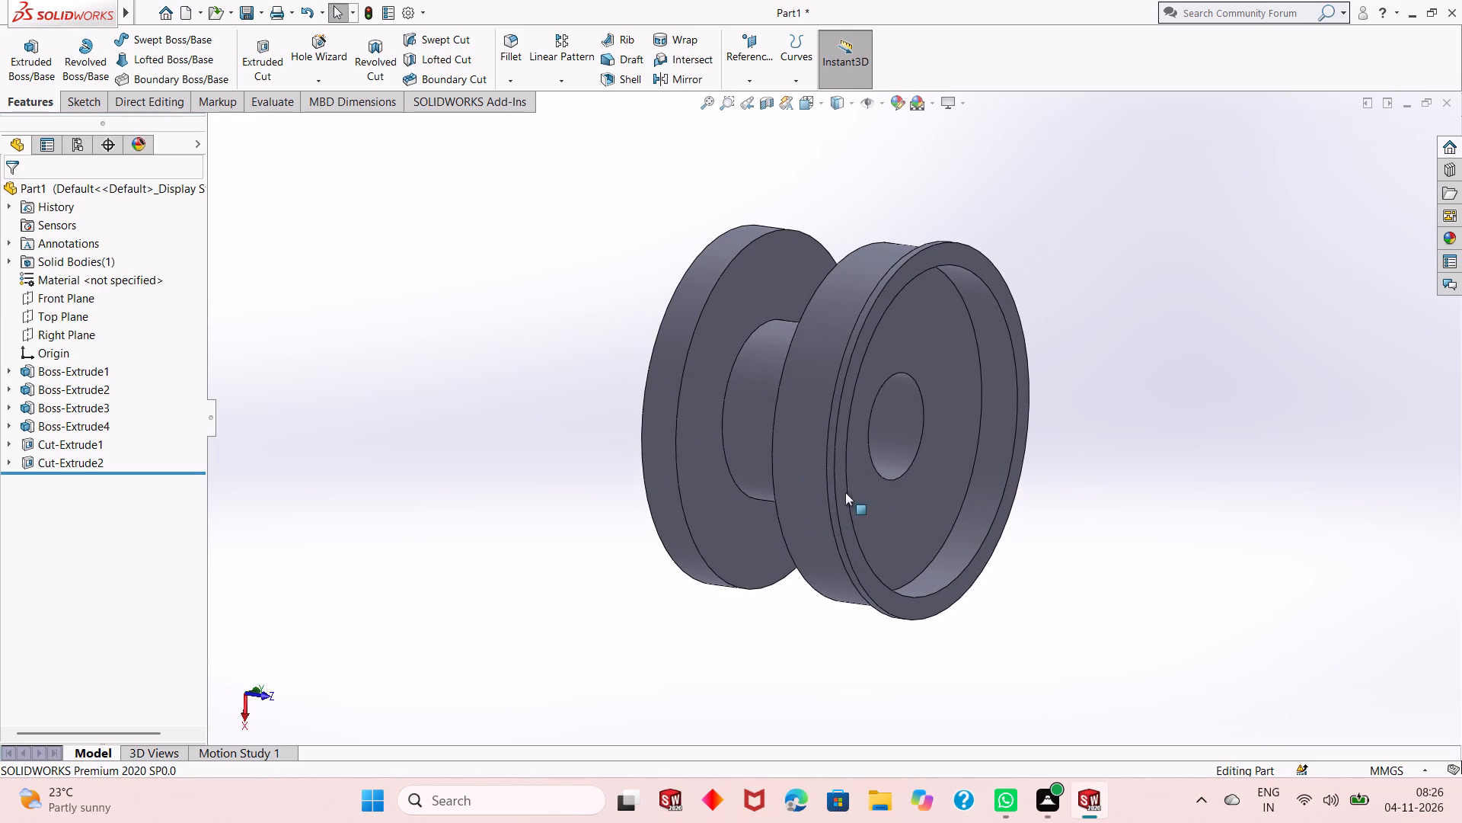
pyautogui.click(908, 533)
pyautogui.click(974, 488)
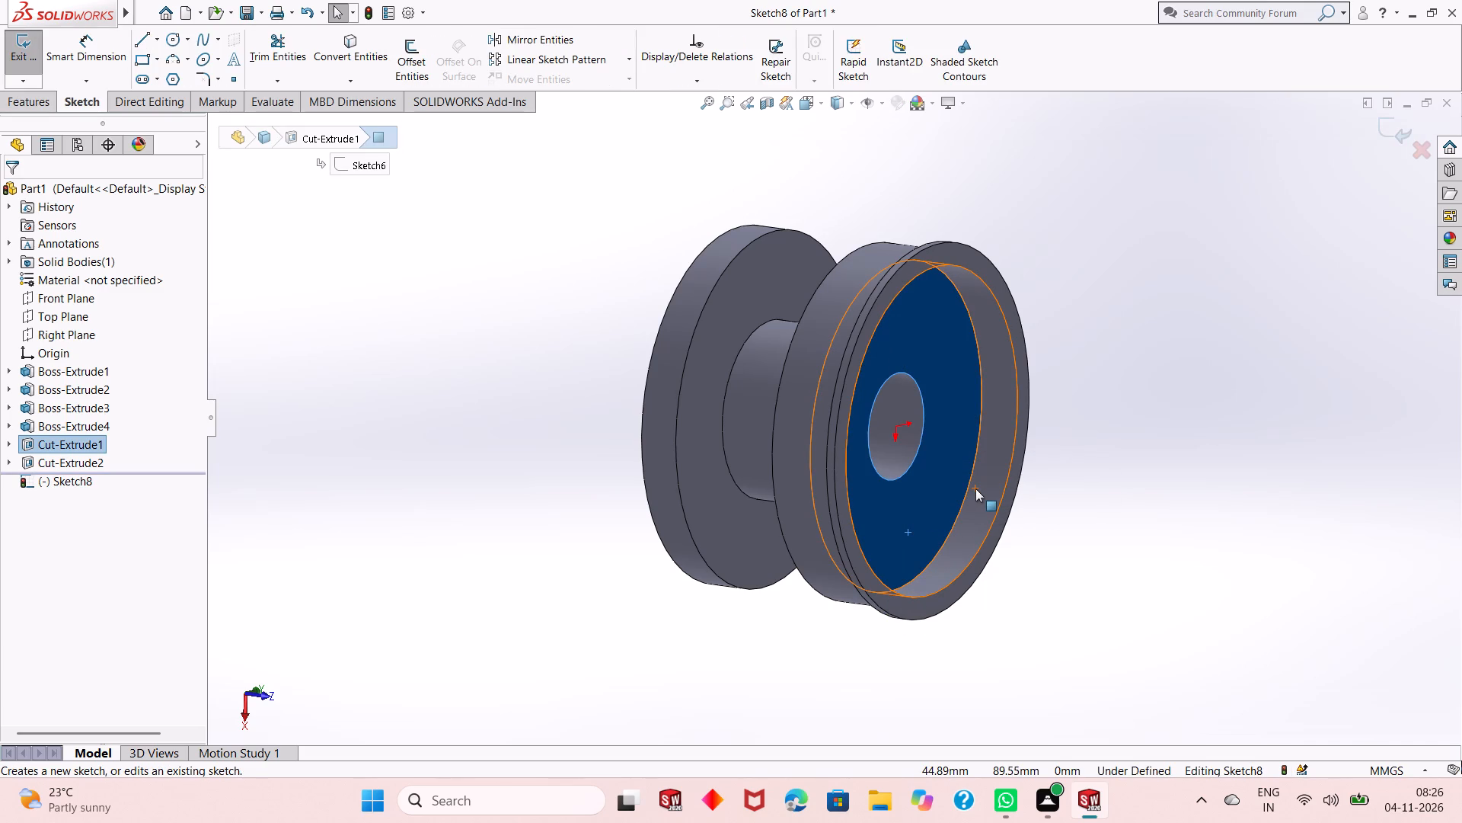
pyautogui.hotkey('ctrl', '8')
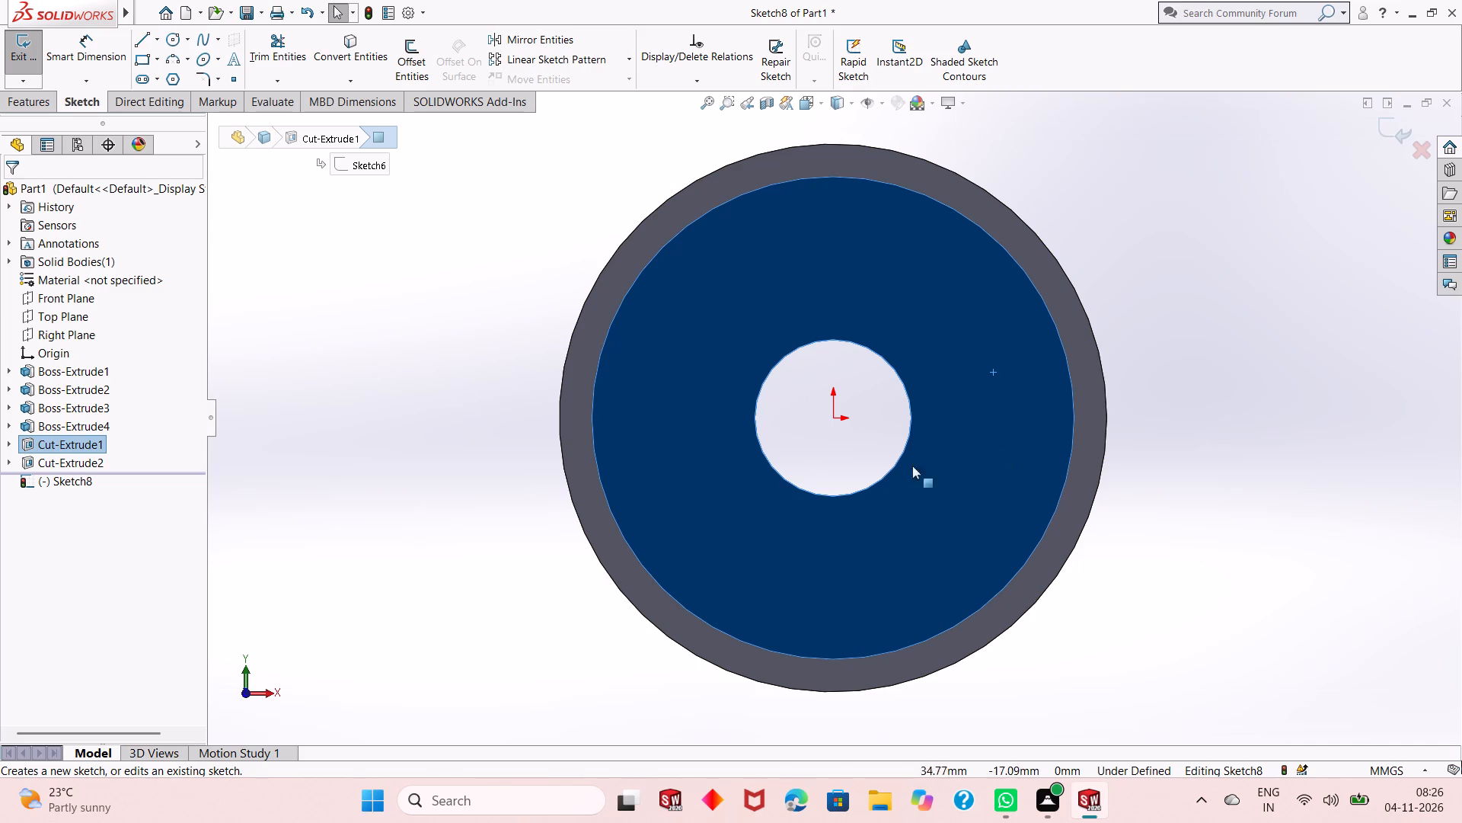
pyautogui.click(280, 303)
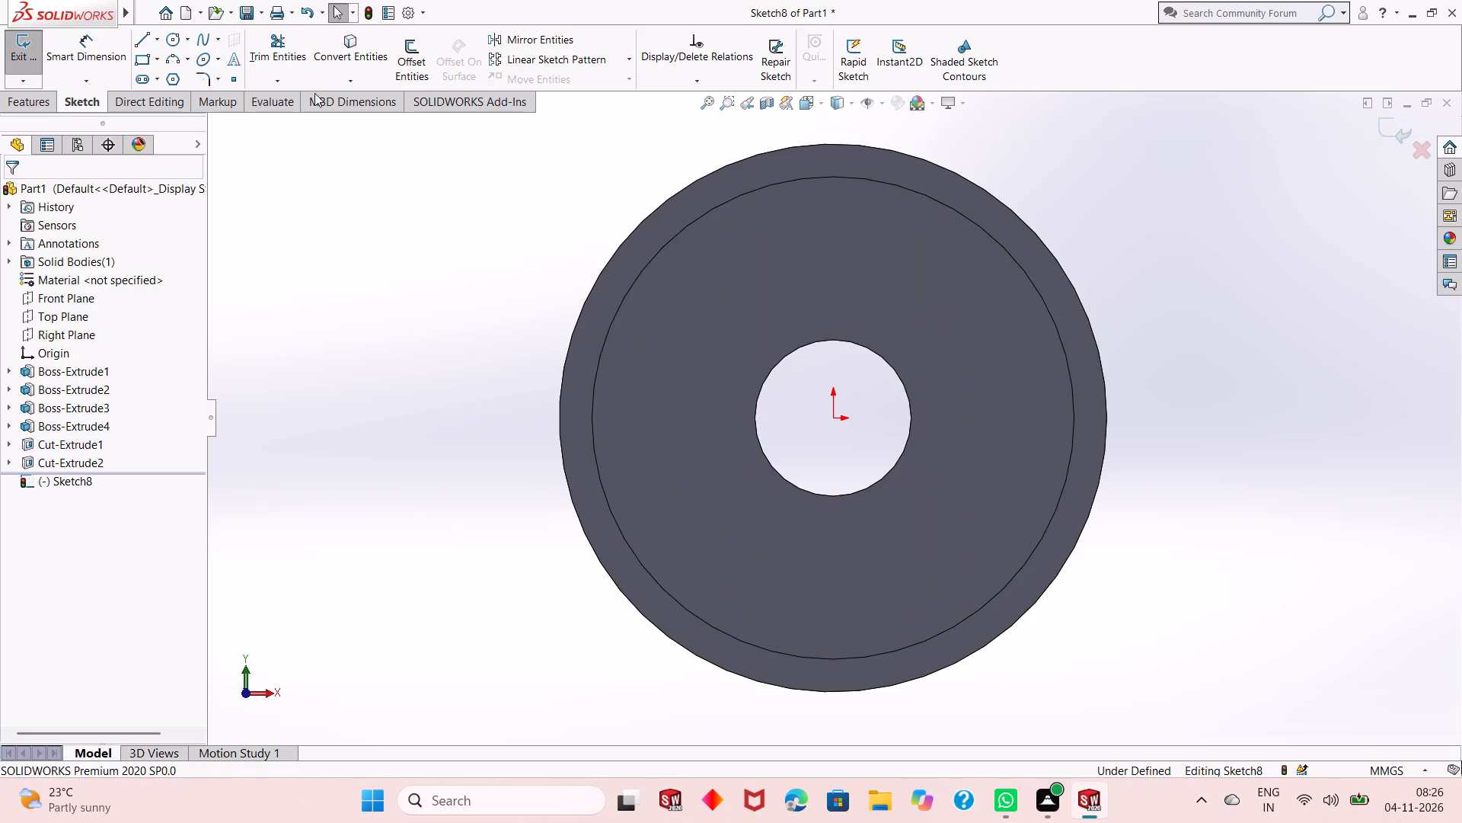
# Draw a circle centred on the origin on the pocket floor, with a radius of about 73 mm.
pyautogui.click(173, 46)
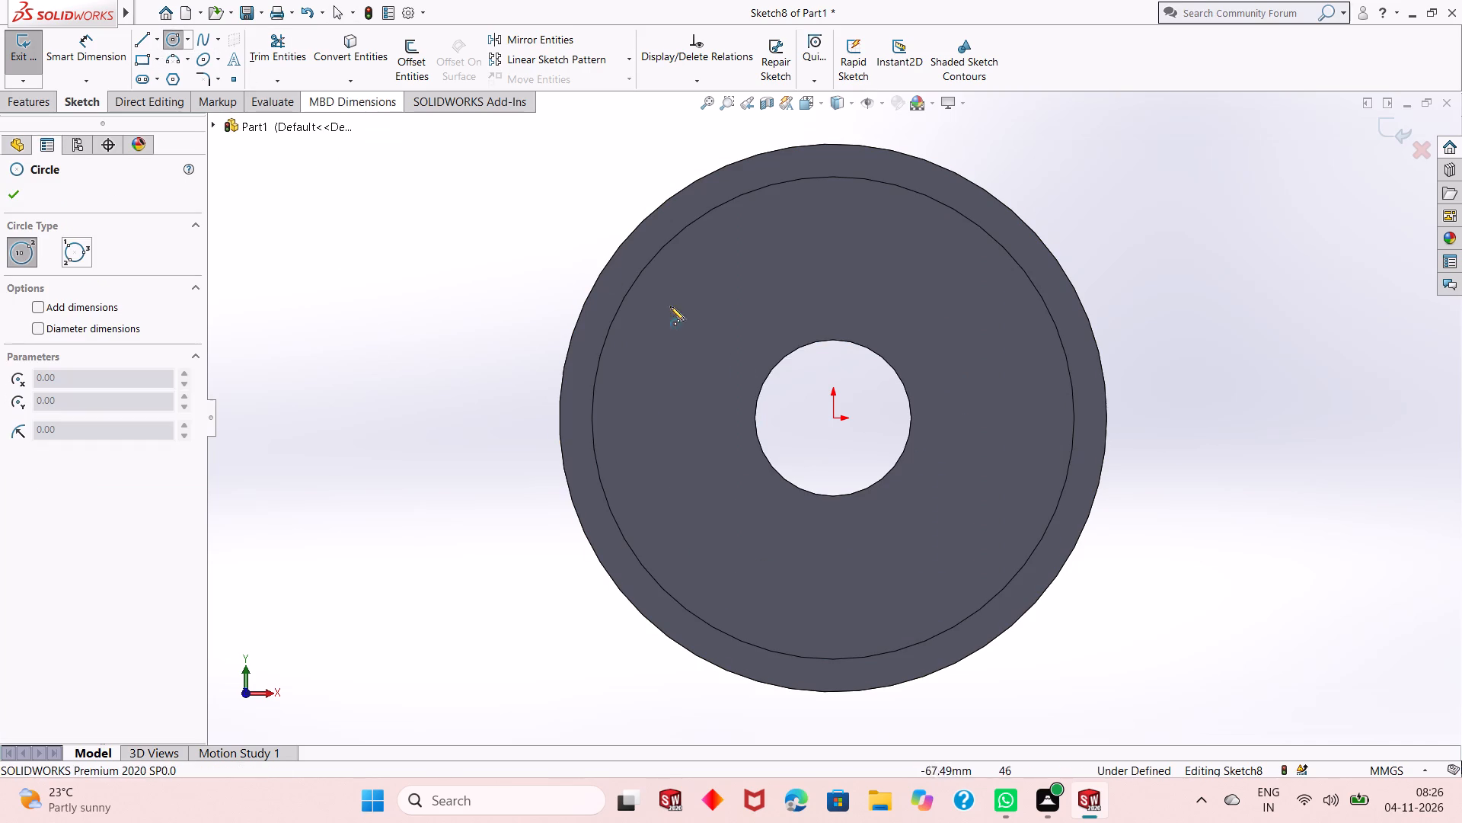
pyautogui.click(834, 418)
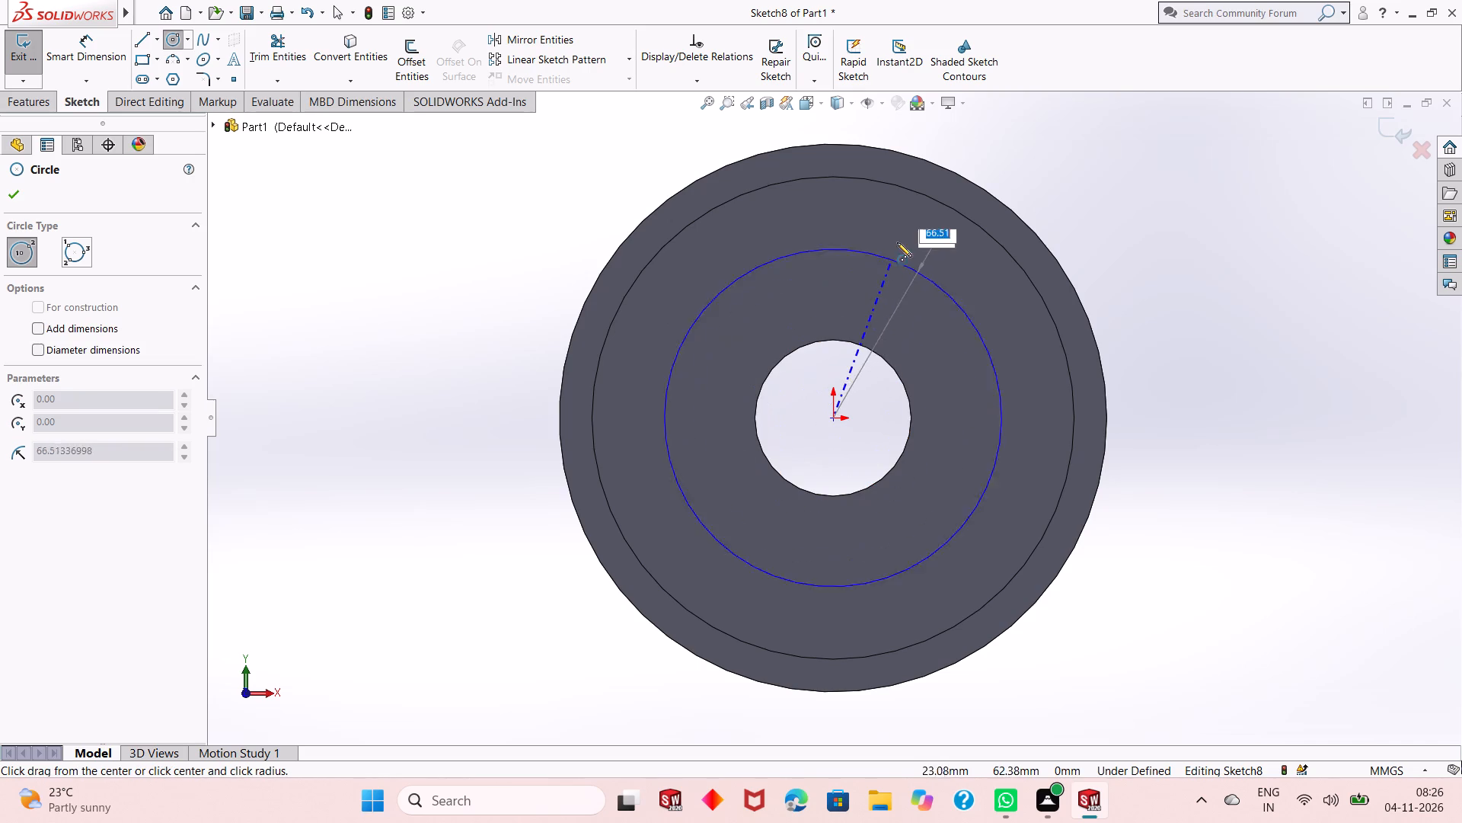
pyautogui.click(898, 240)
pyautogui.rightClick(310, 290)
pyautogui.click(344, 302)
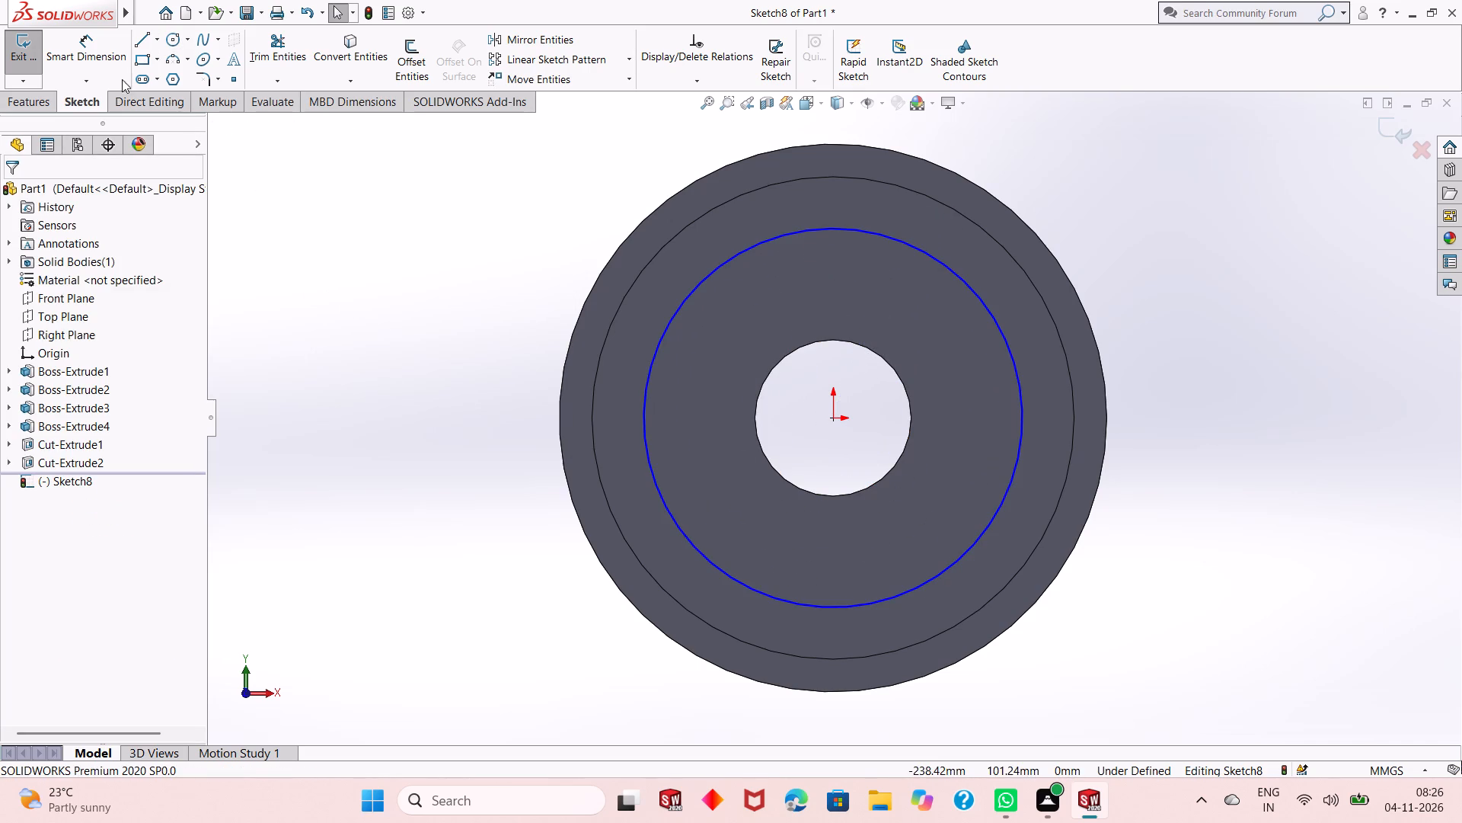
# Dimension the new circle's diameter as 150 mm, placing the dimension outside the disc.
pyautogui.click(110, 65)
pyautogui.click(710, 562)
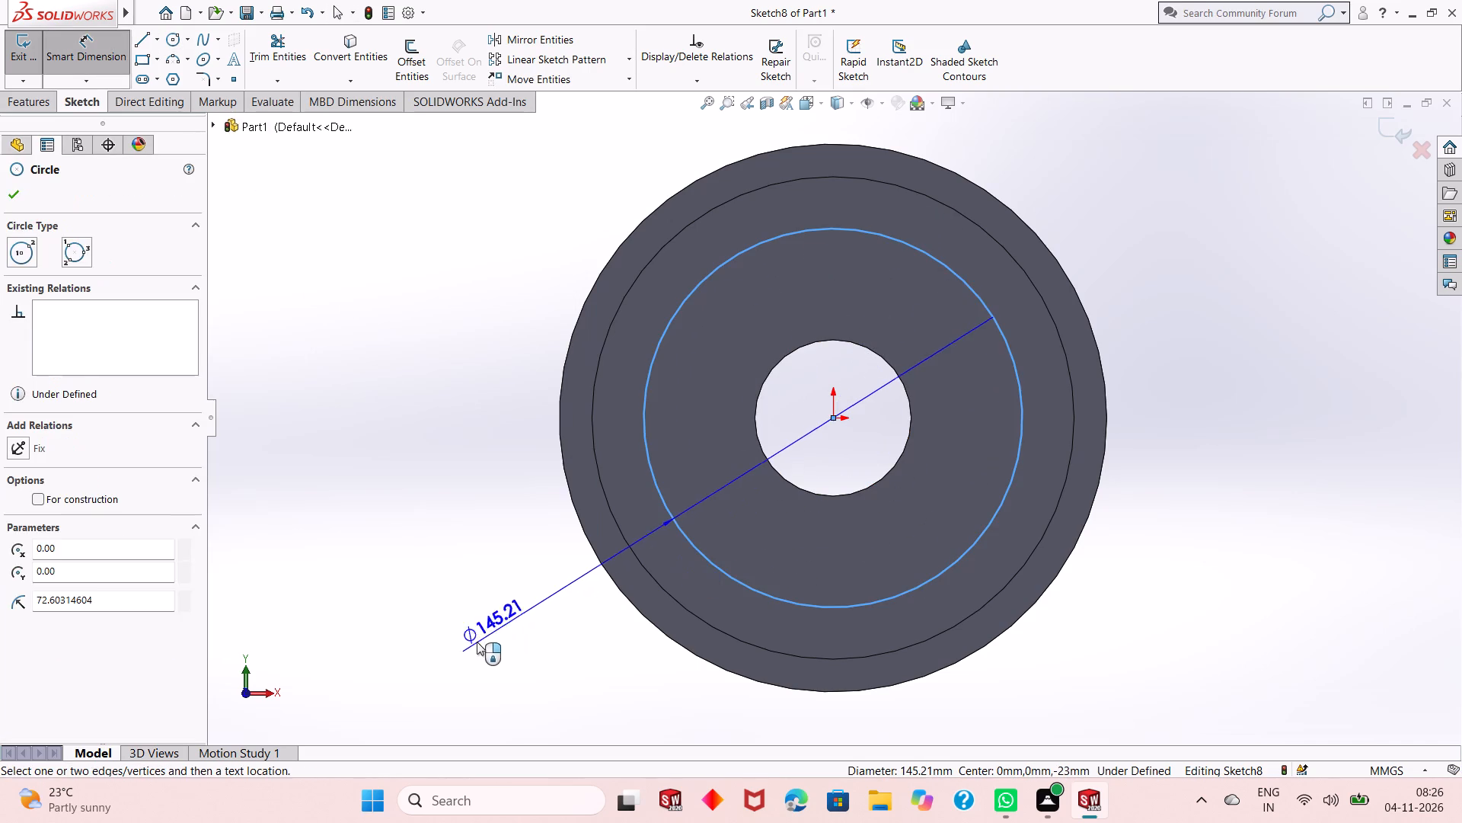
pyautogui.click(464, 650)
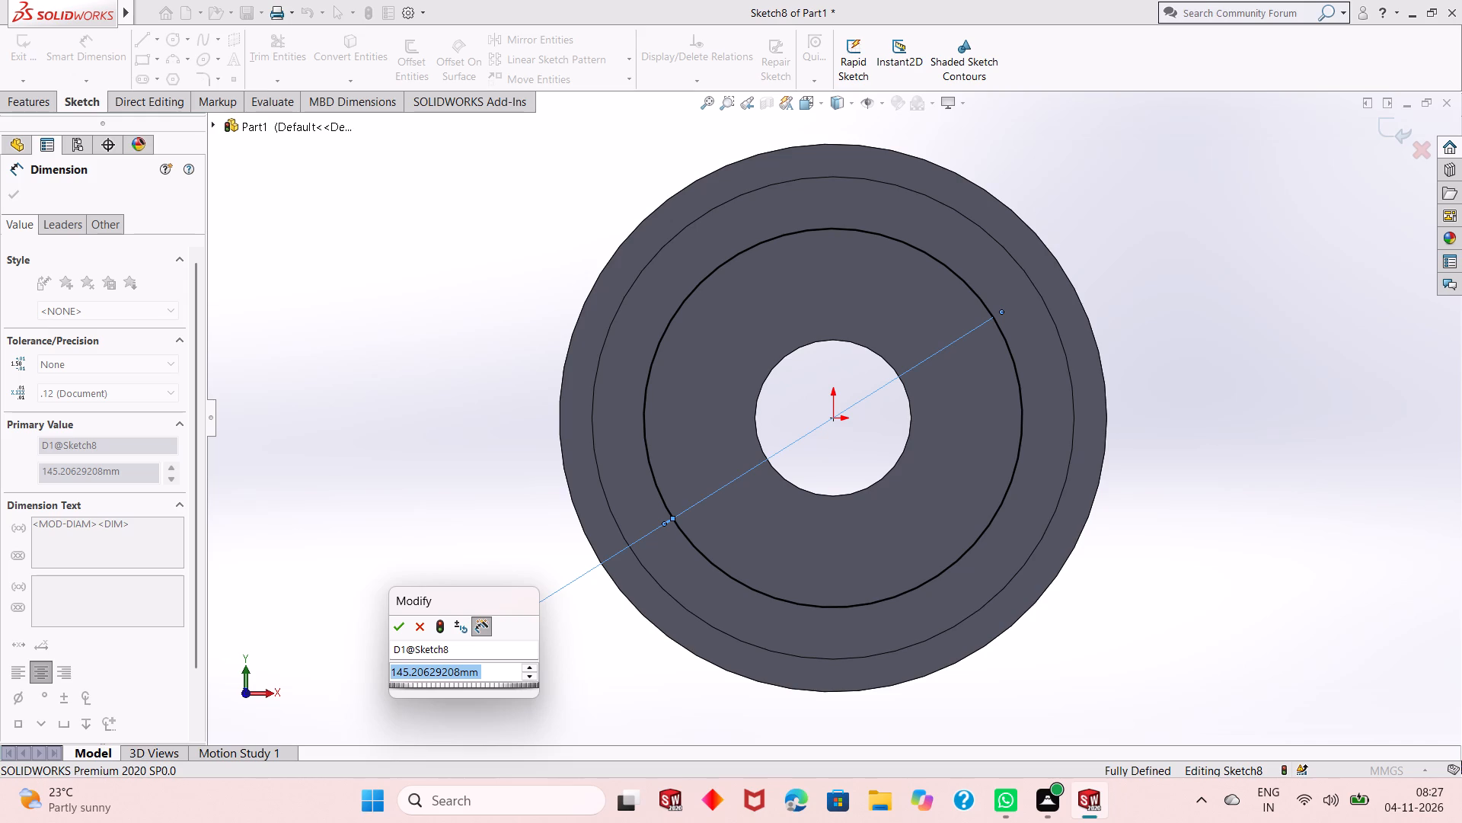
pyautogui.write('150')
pyautogui.press('Return')
pyautogui.rightClick(405, 465)
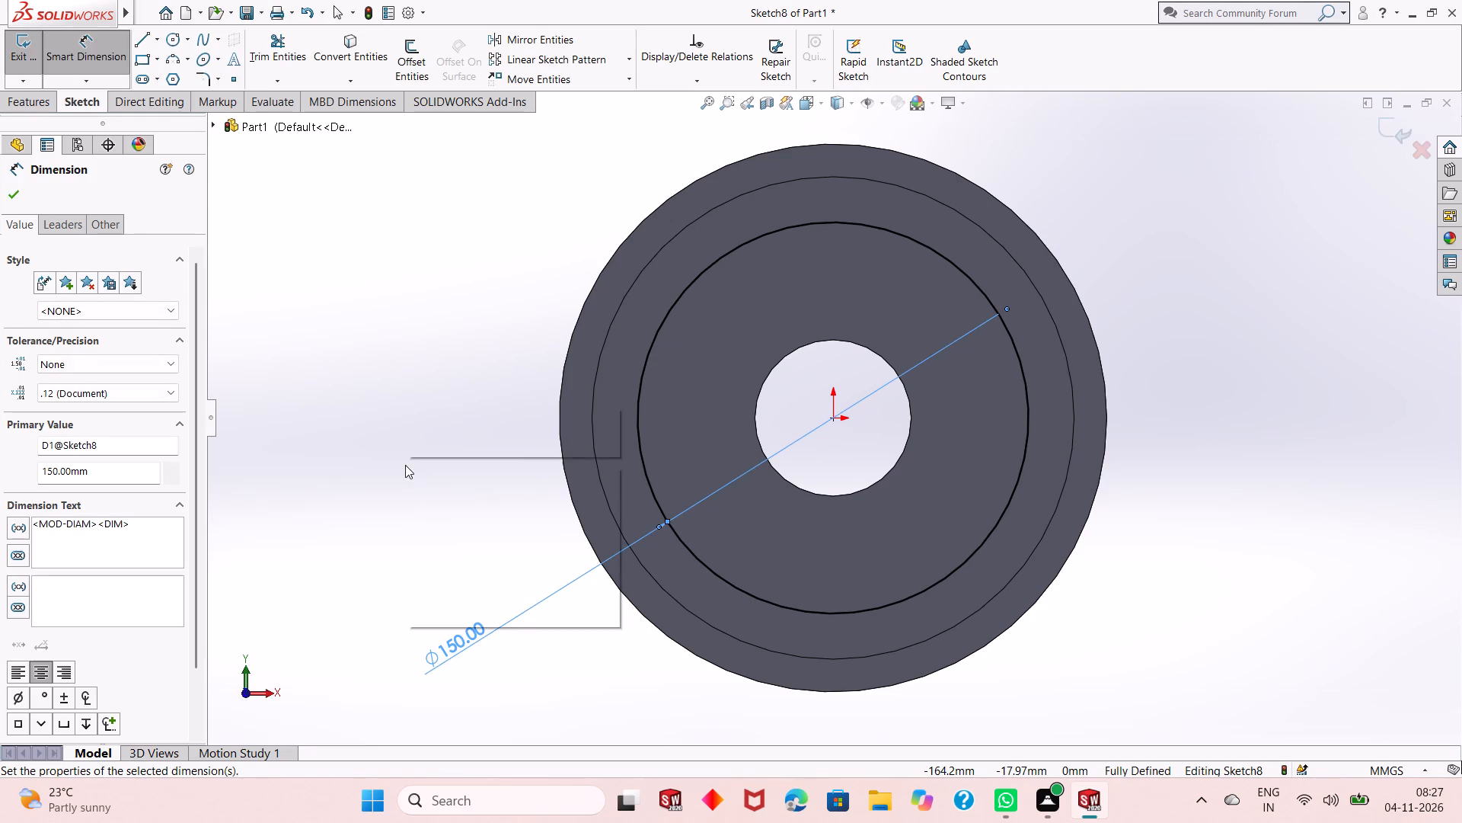
pyautogui.click(429, 516)
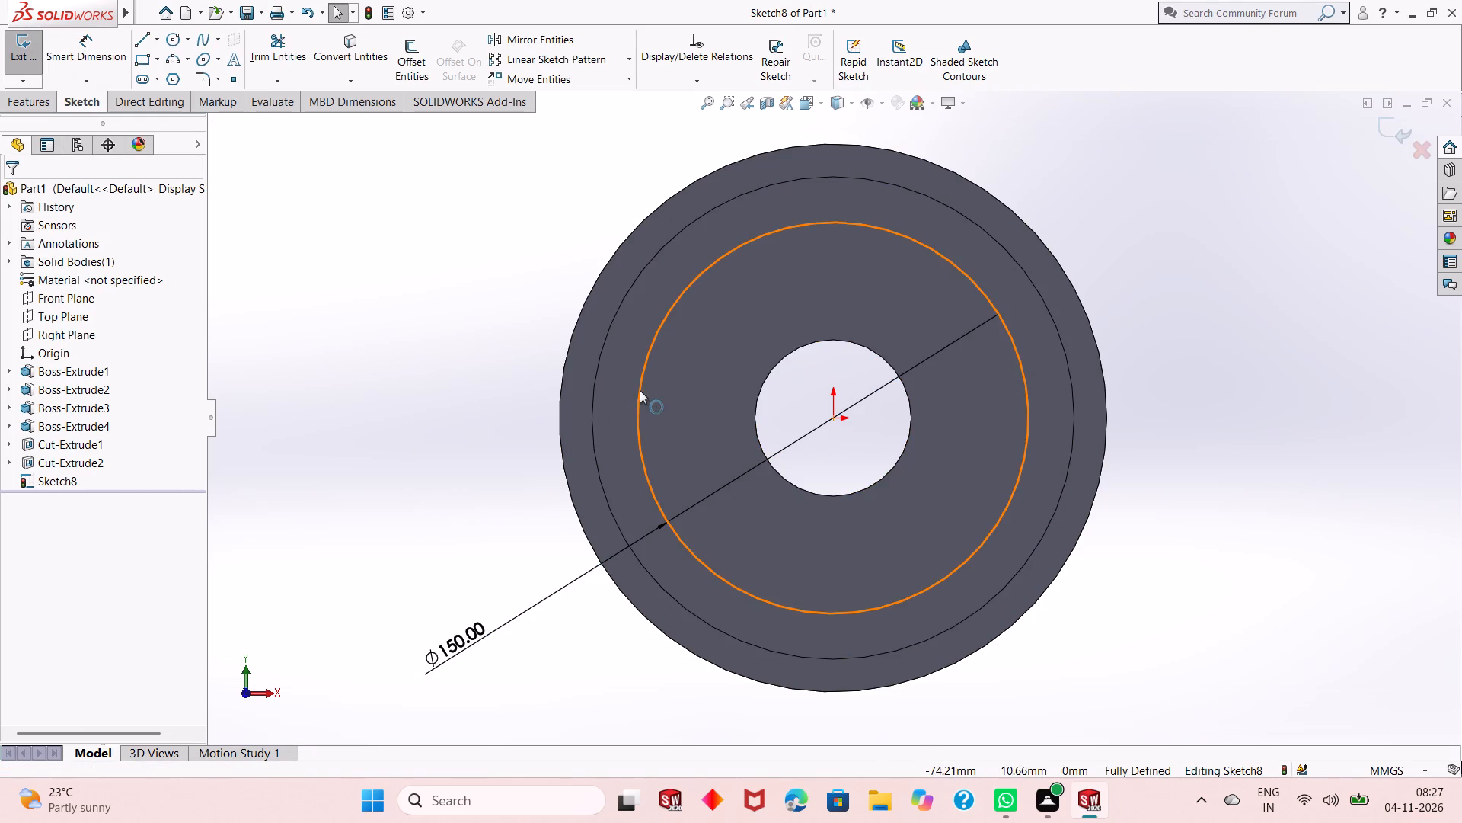
# Convert the 150 mm circle to construction geometry.
pyautogui.click(640, 390)
pyautogui.click(707, 338)
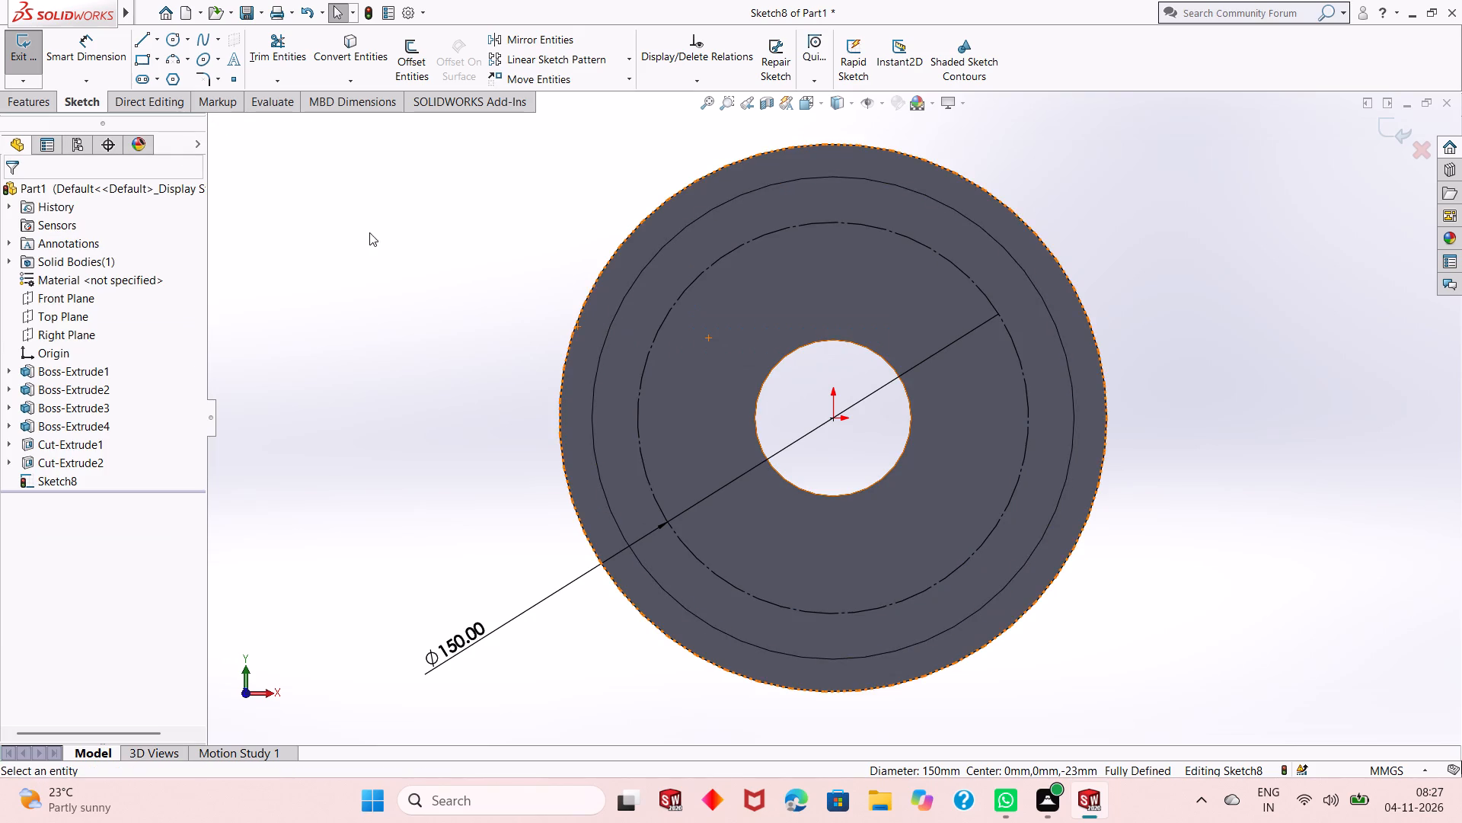
# Draw a small circle centred on the top quadrant of the construction circle, with a radius of about 11 mm.
pyautogui.click(177, 33)
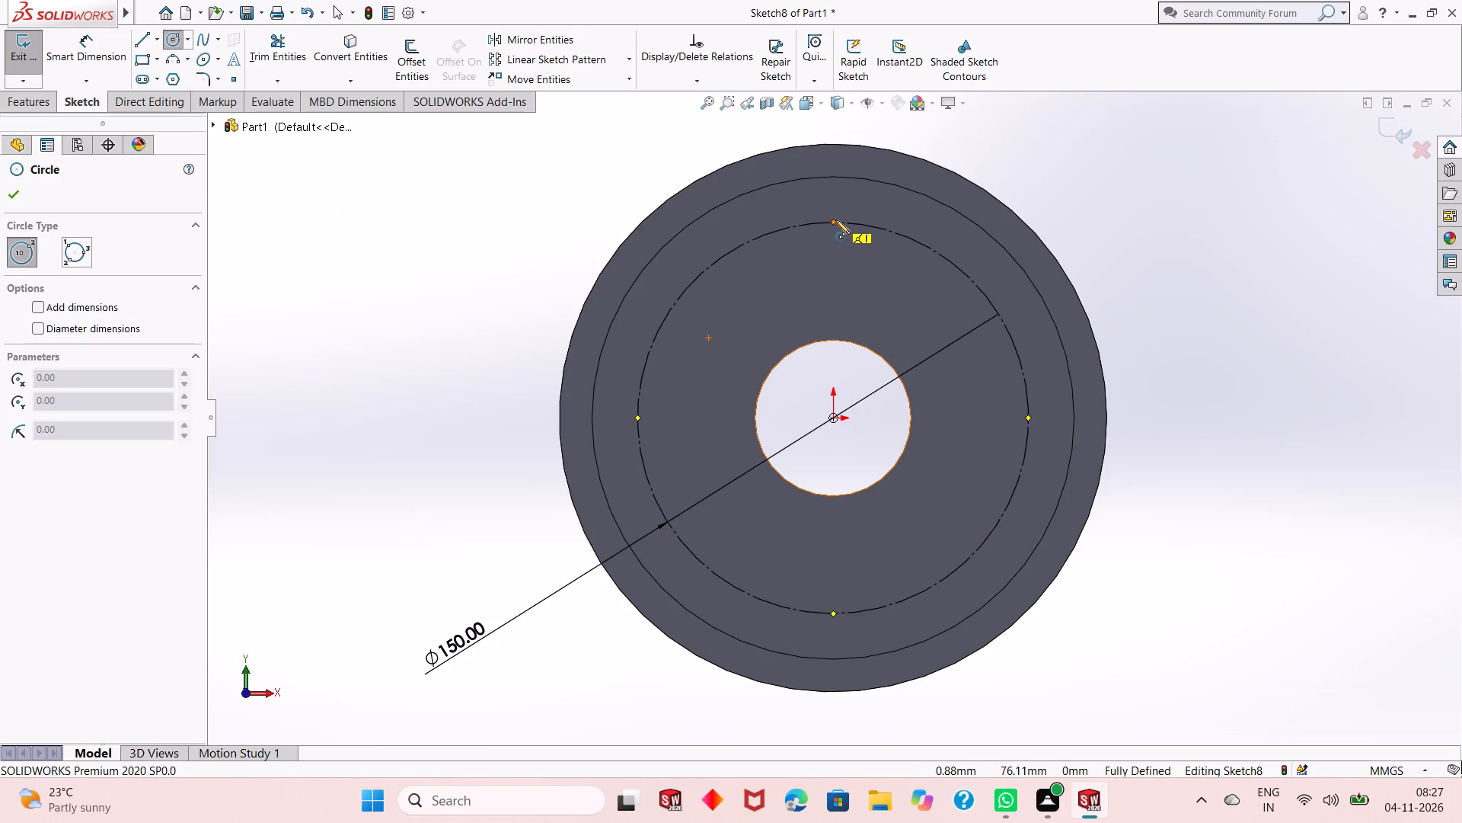
pyautogui.click(833, 220)
pyautogui.click(841, 250)
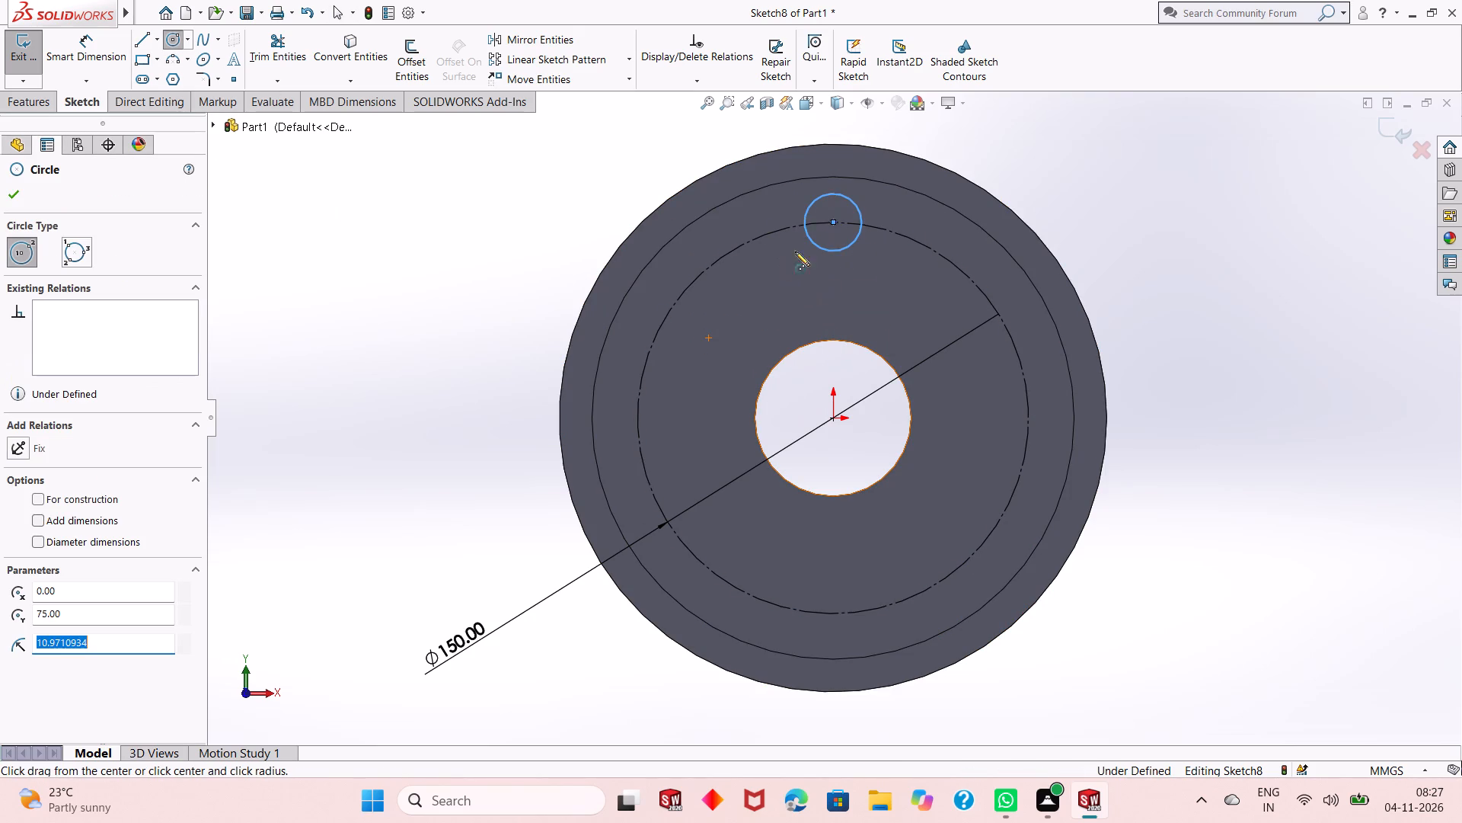
pyautogui.rightClick(503, 255)
pyautogui.click(547, 260)
# Dimension the small circle's diameter as 22 mm, placing the dimension outside the disc.
pyautogui.click(65, 46)
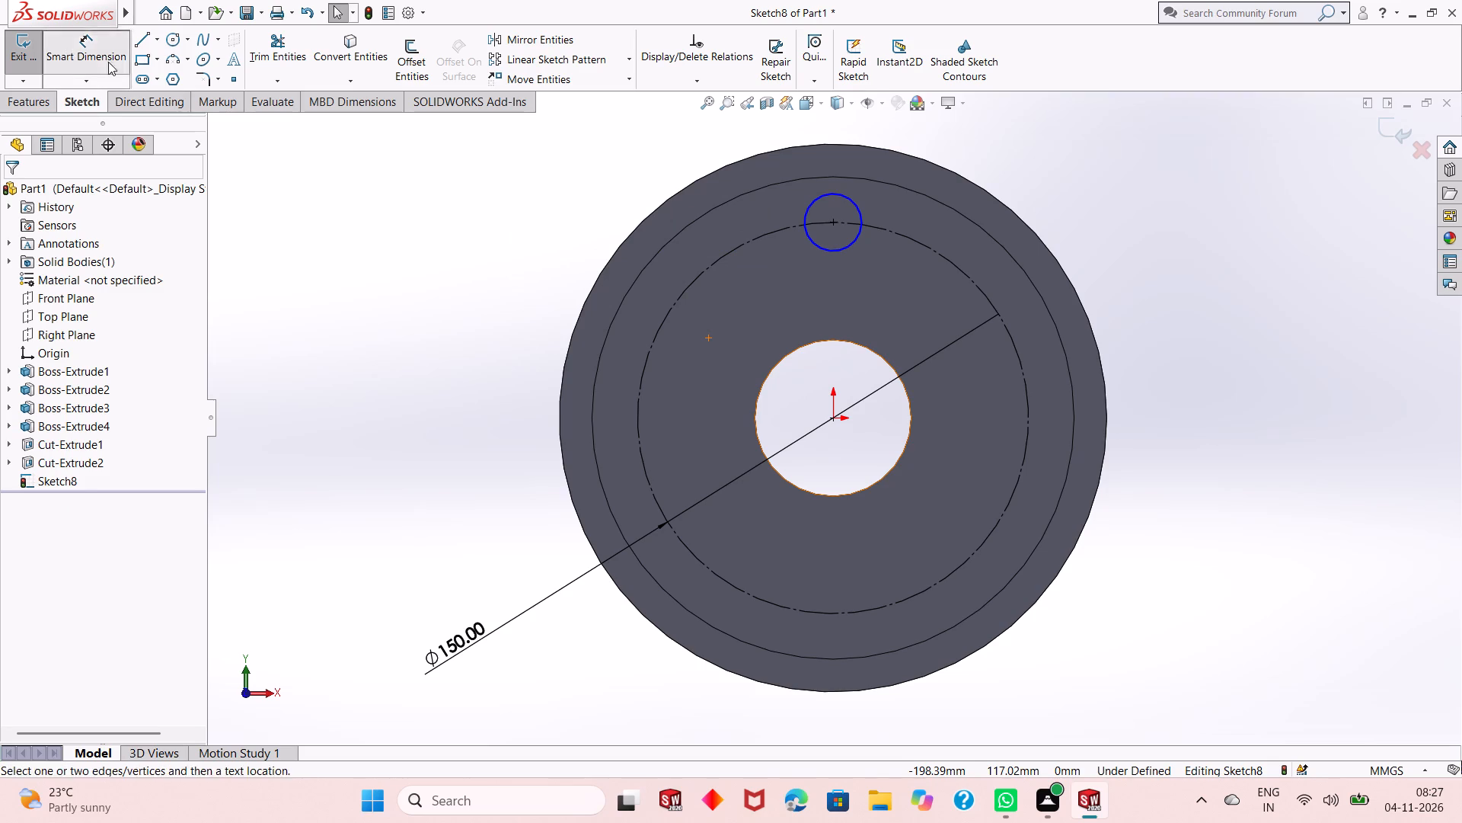
pyautogui.click(821, 248)
pyautogui.click(476, 376)
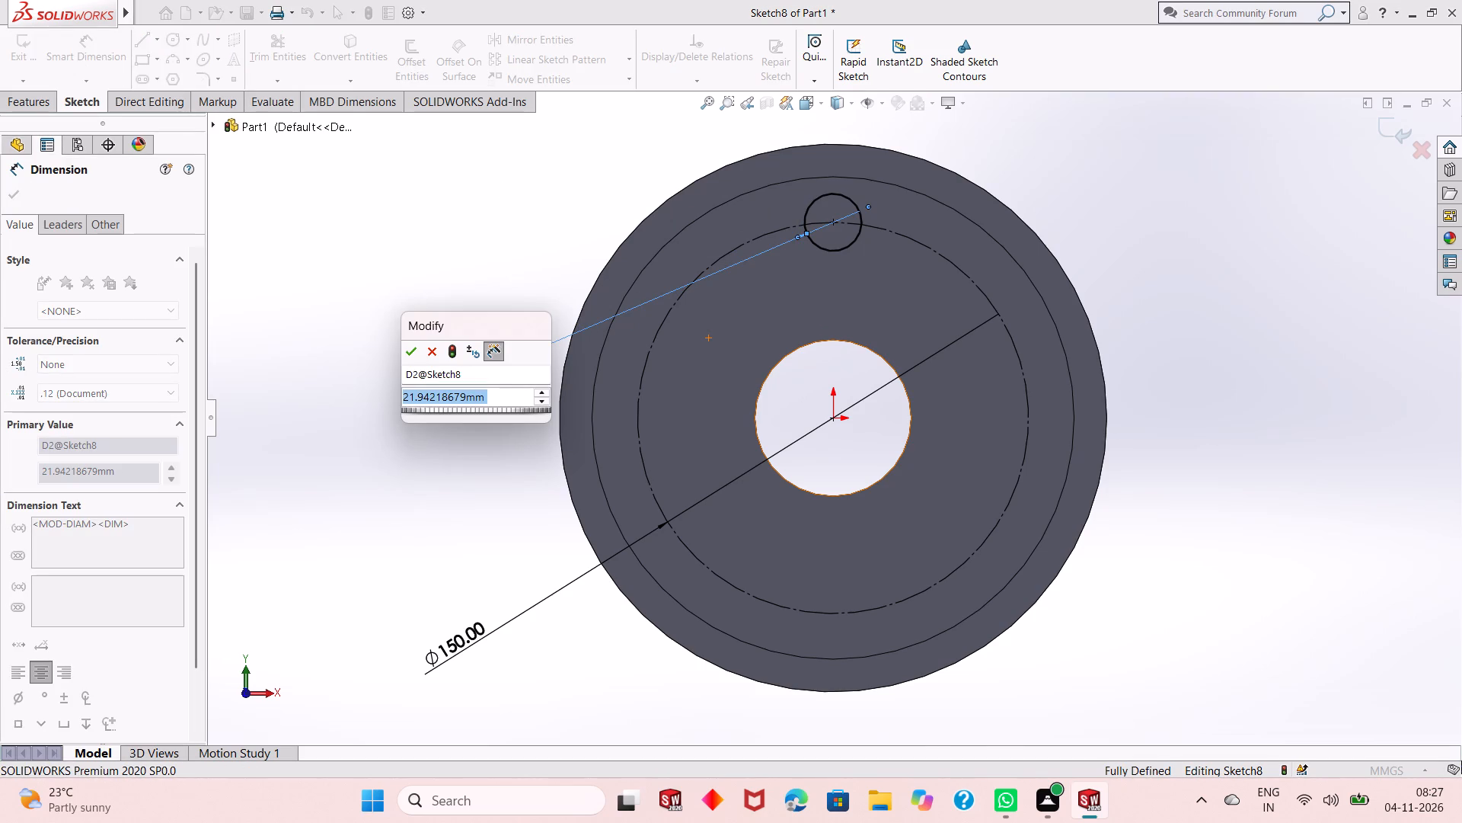
pyautogui.write('22')
pyautogui.press('Return')
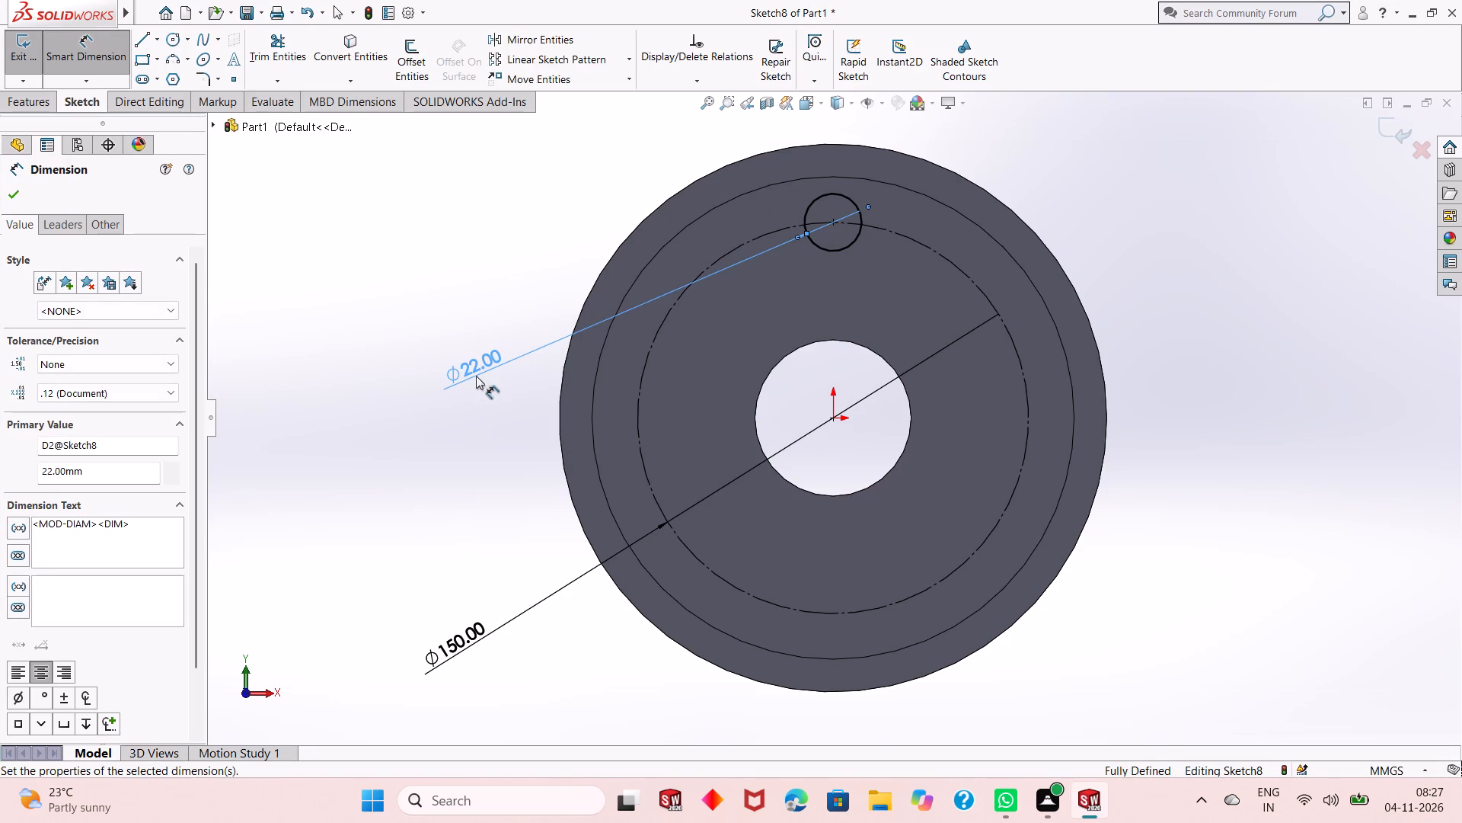
pyautogui.rightClick(439, 195)
pyautogui.click(464, 243)
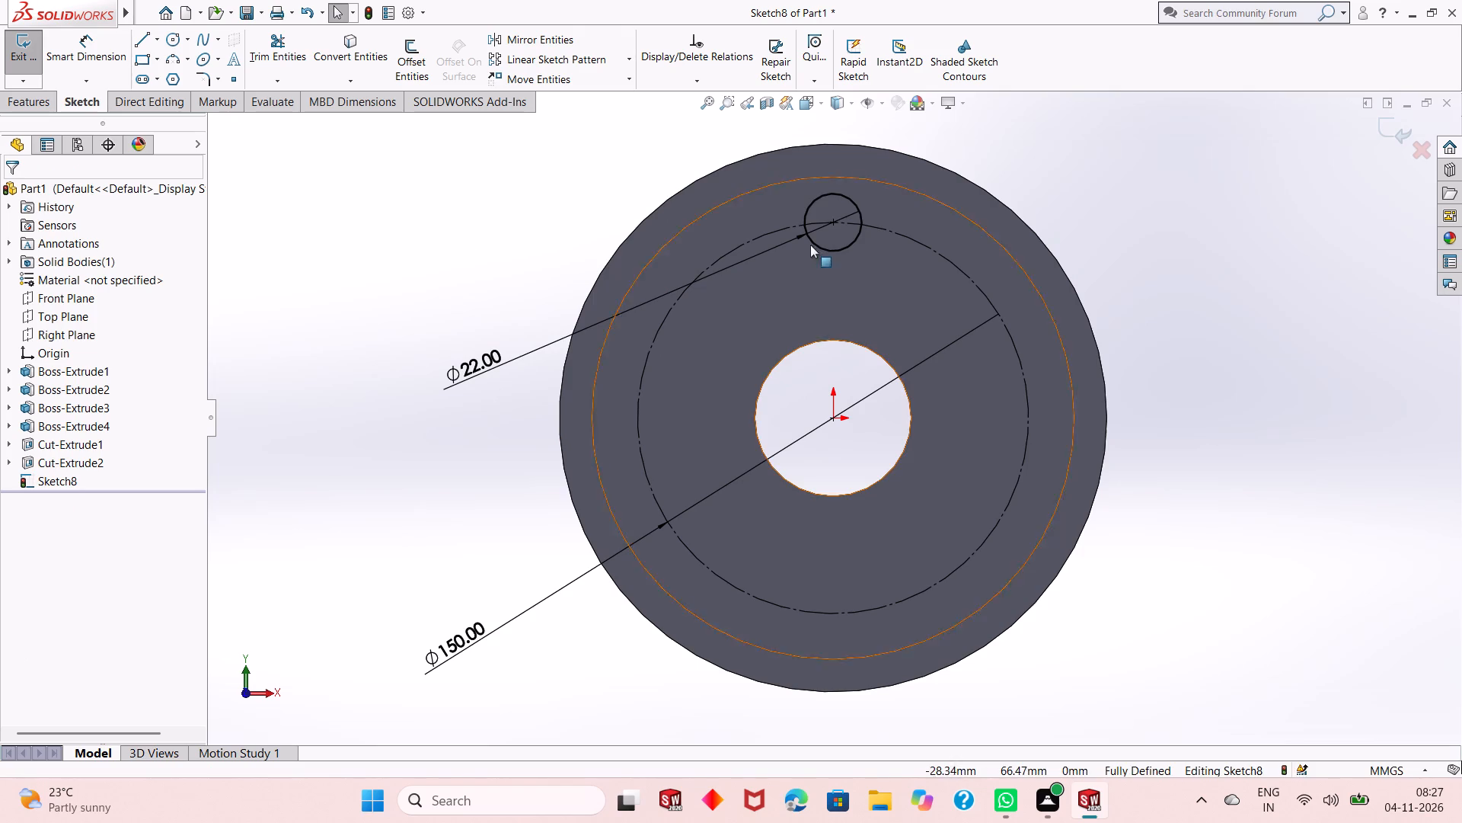
# Create a circular sketch pattern of the 22 mm circle about the origin, with 6 equally spaced instances over 360 degrees.
pyautogui.click(818, 245)
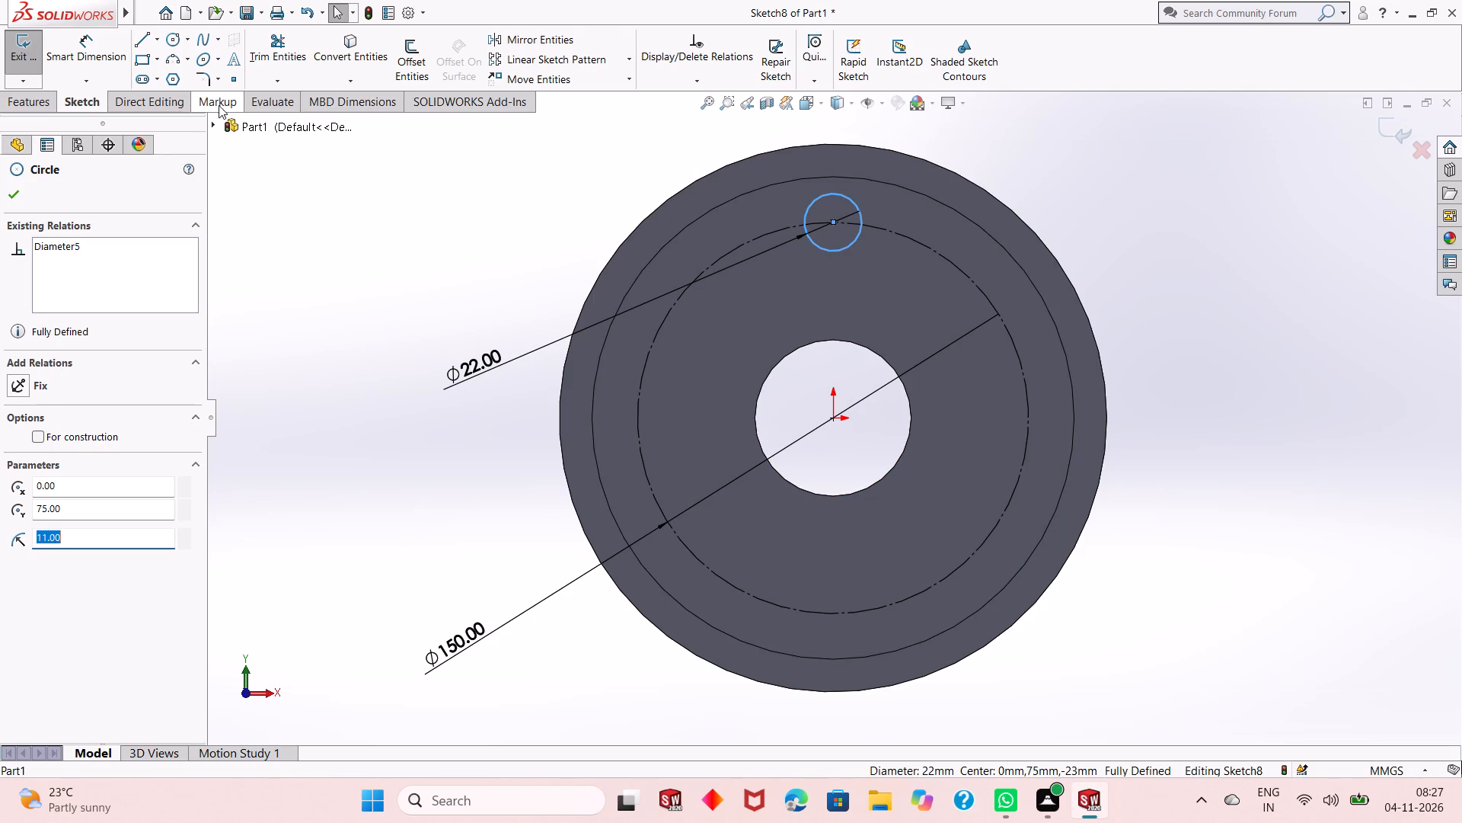
pyautogui.click(631, 54)
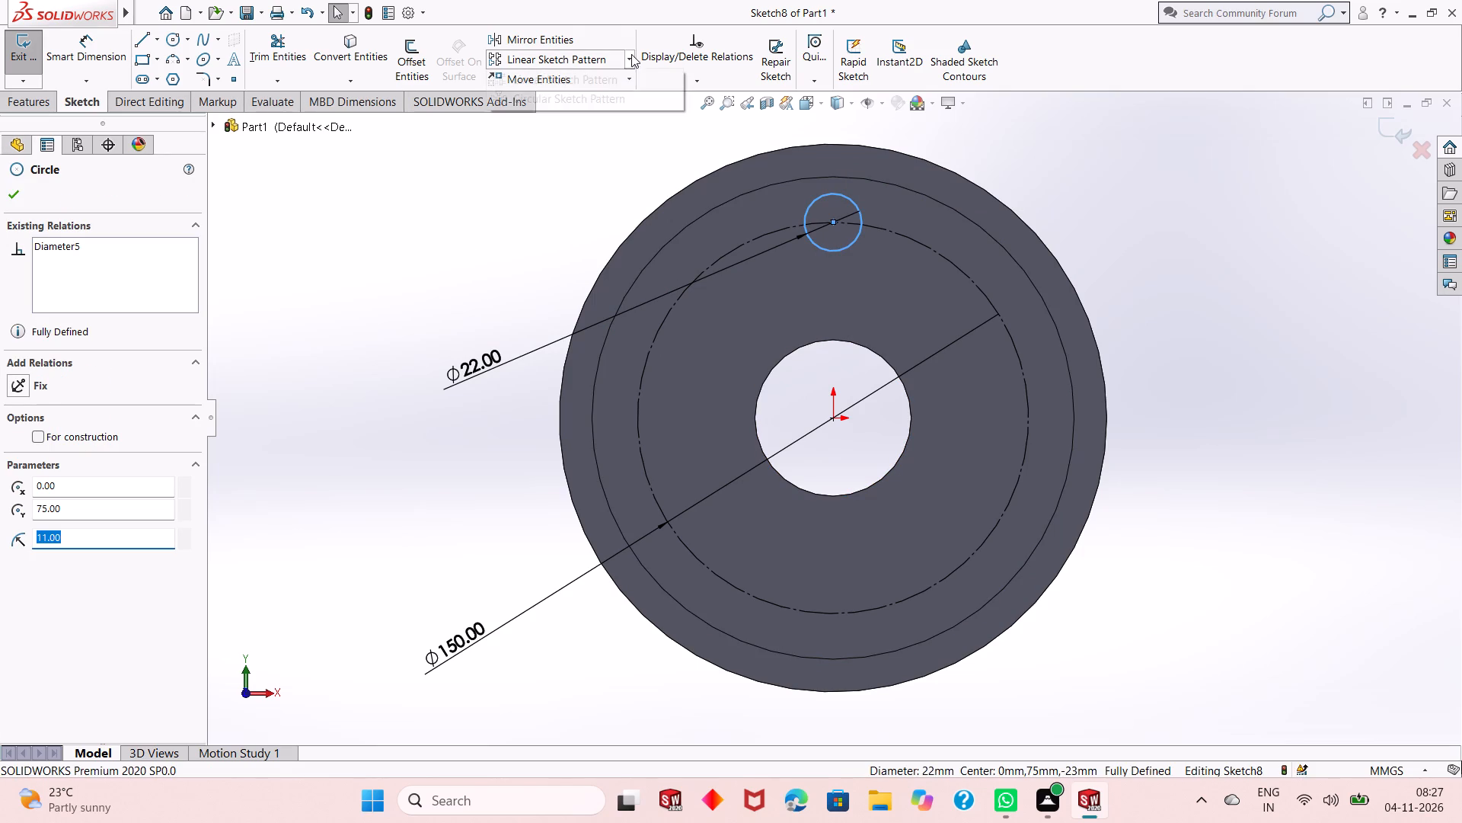
pyautogui.click(624, 94)
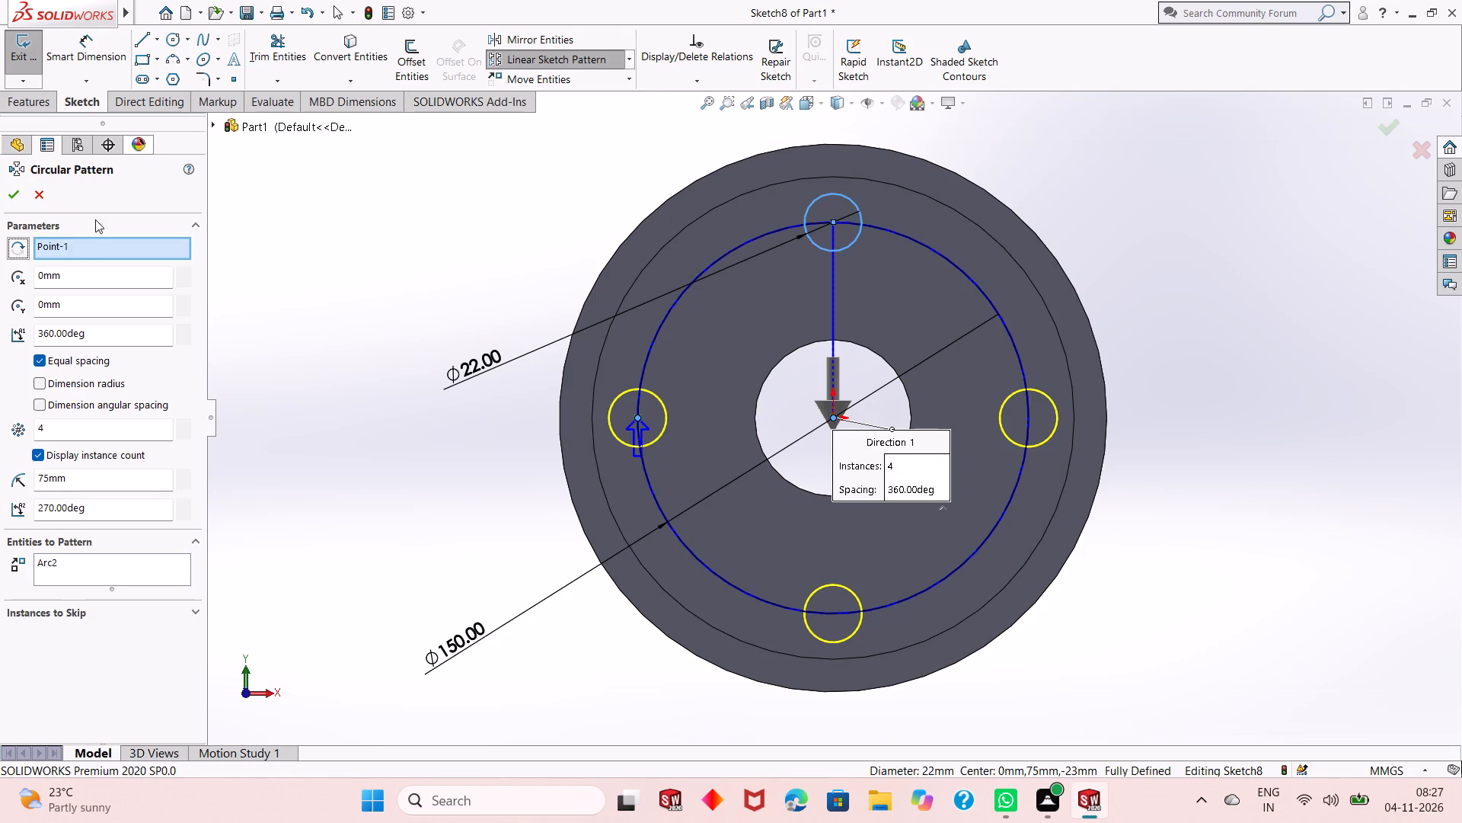
pyautogui.doubleClick(62, 433)
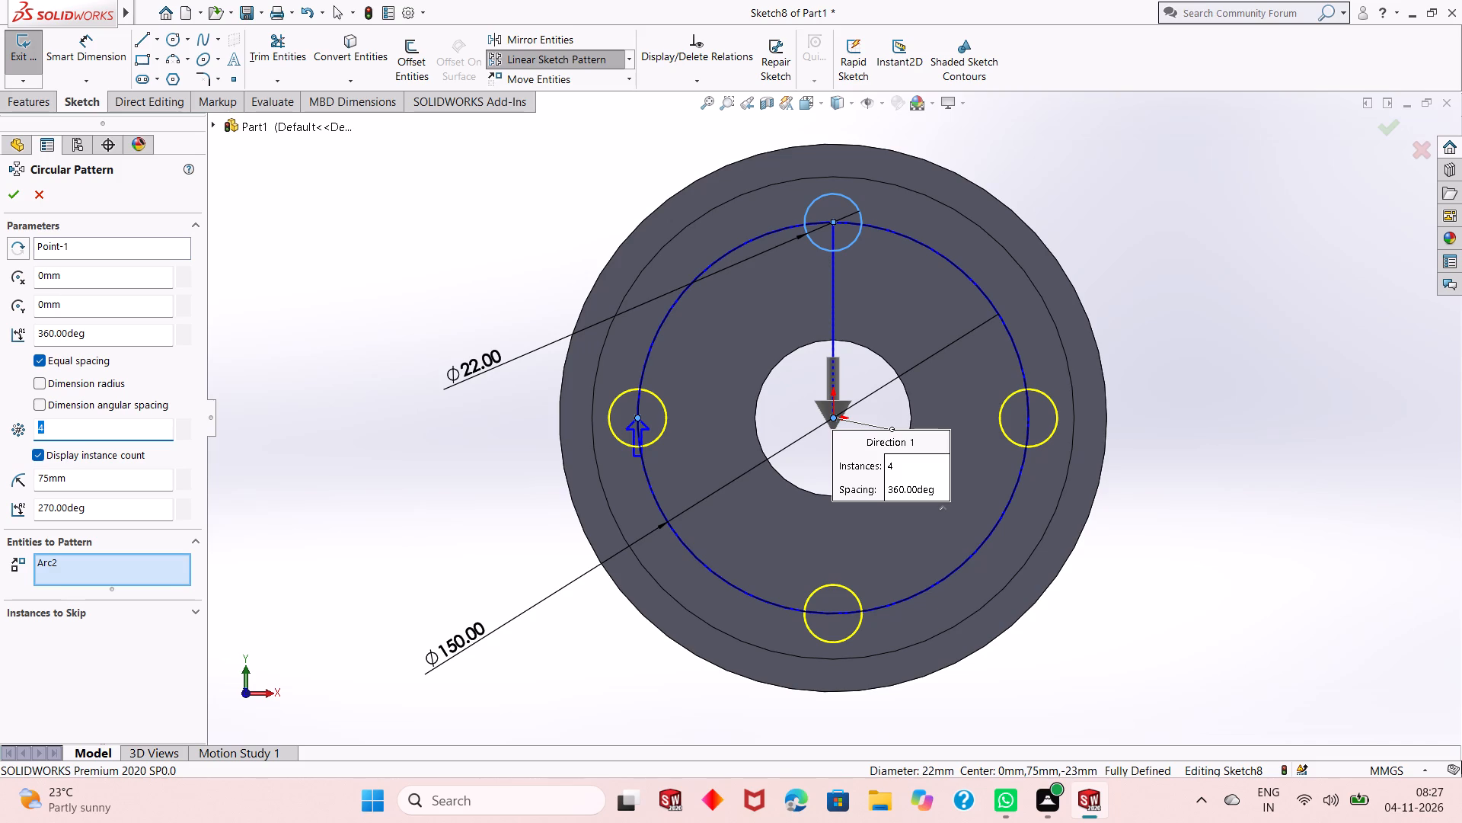
pyautogui.press('6')
pyautogui.press('Return')
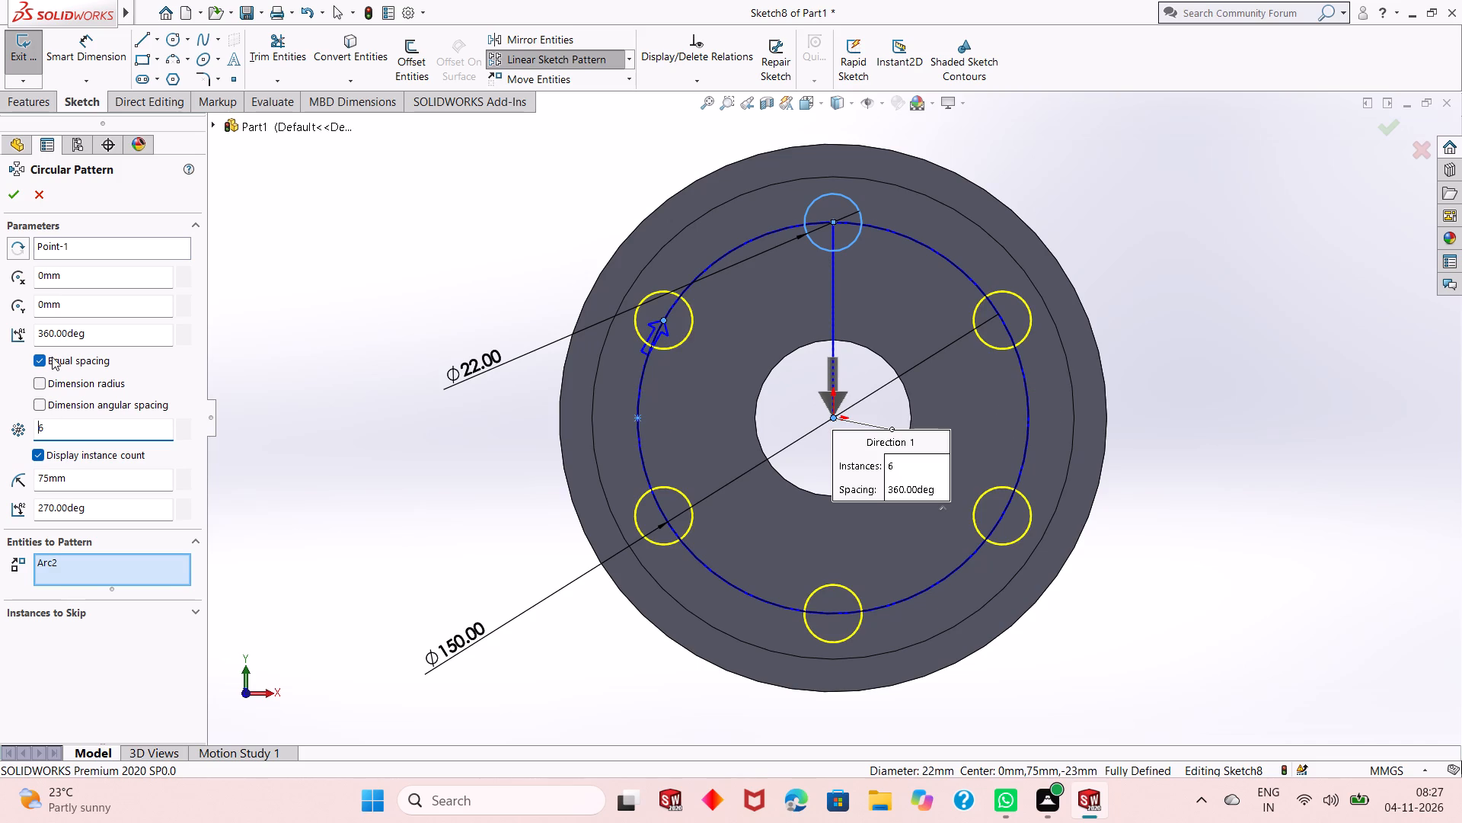
pyautogui.click(11, 189)
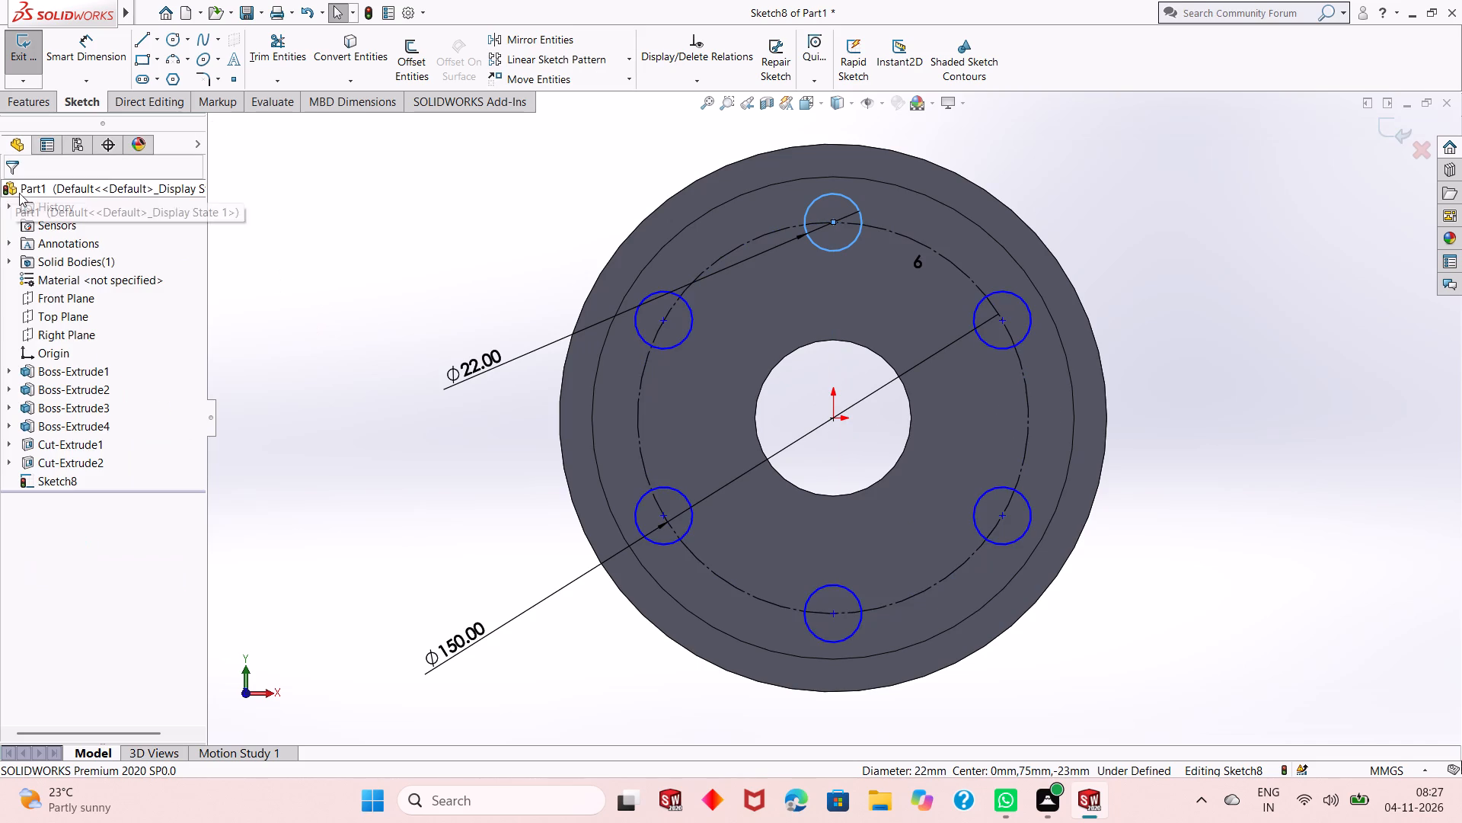
pyautogui.press('Escape')
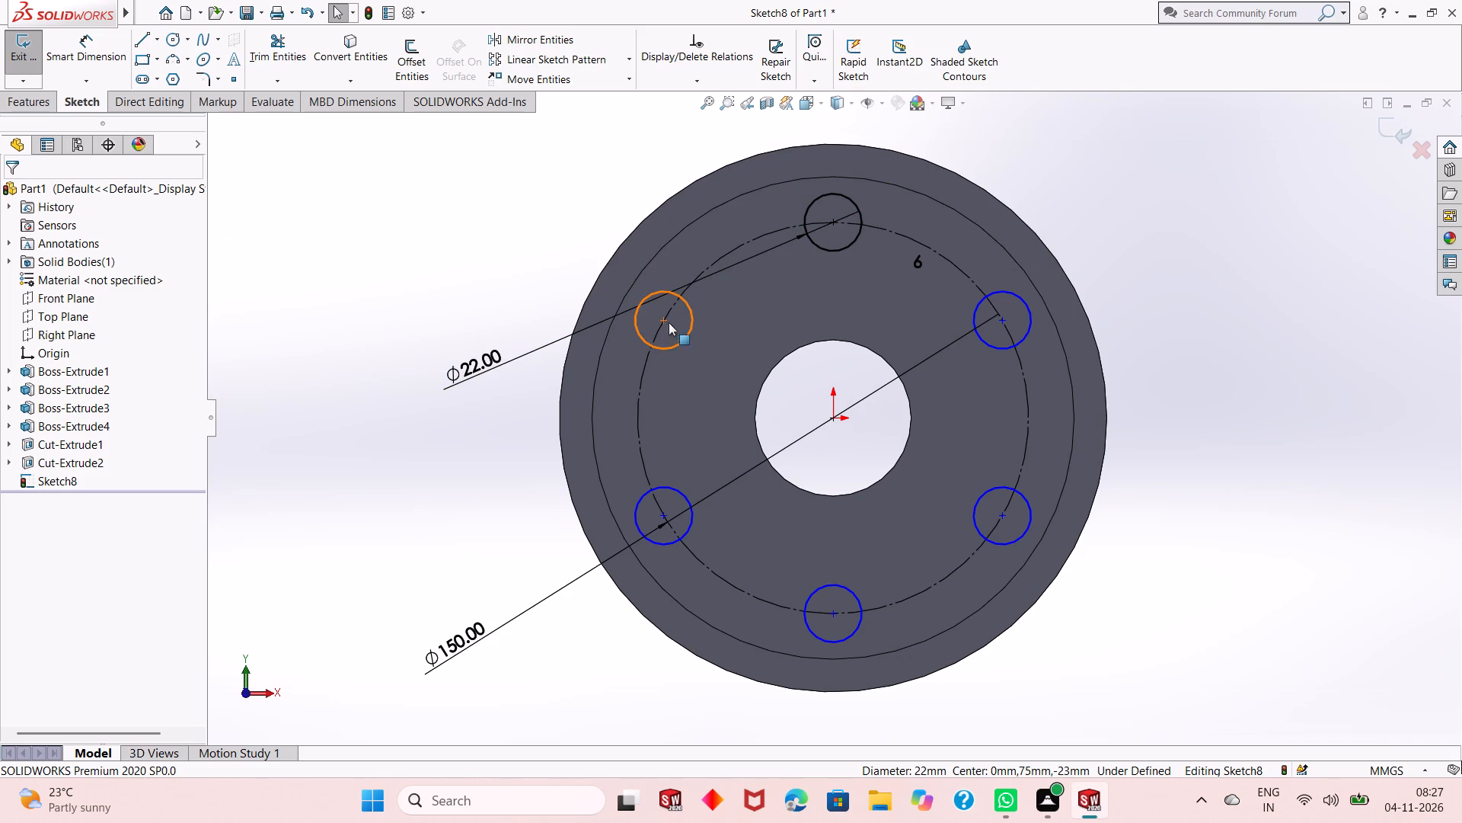
# Add a coincident relation between the upper-left patterned circle's centre and the 150 mm construction circle.
pyautogui.click(668, 321)
pyautogui.keyDown('ctrl'); pyautogui.click(644, 370); pyautogui.keyUp('ctrl')
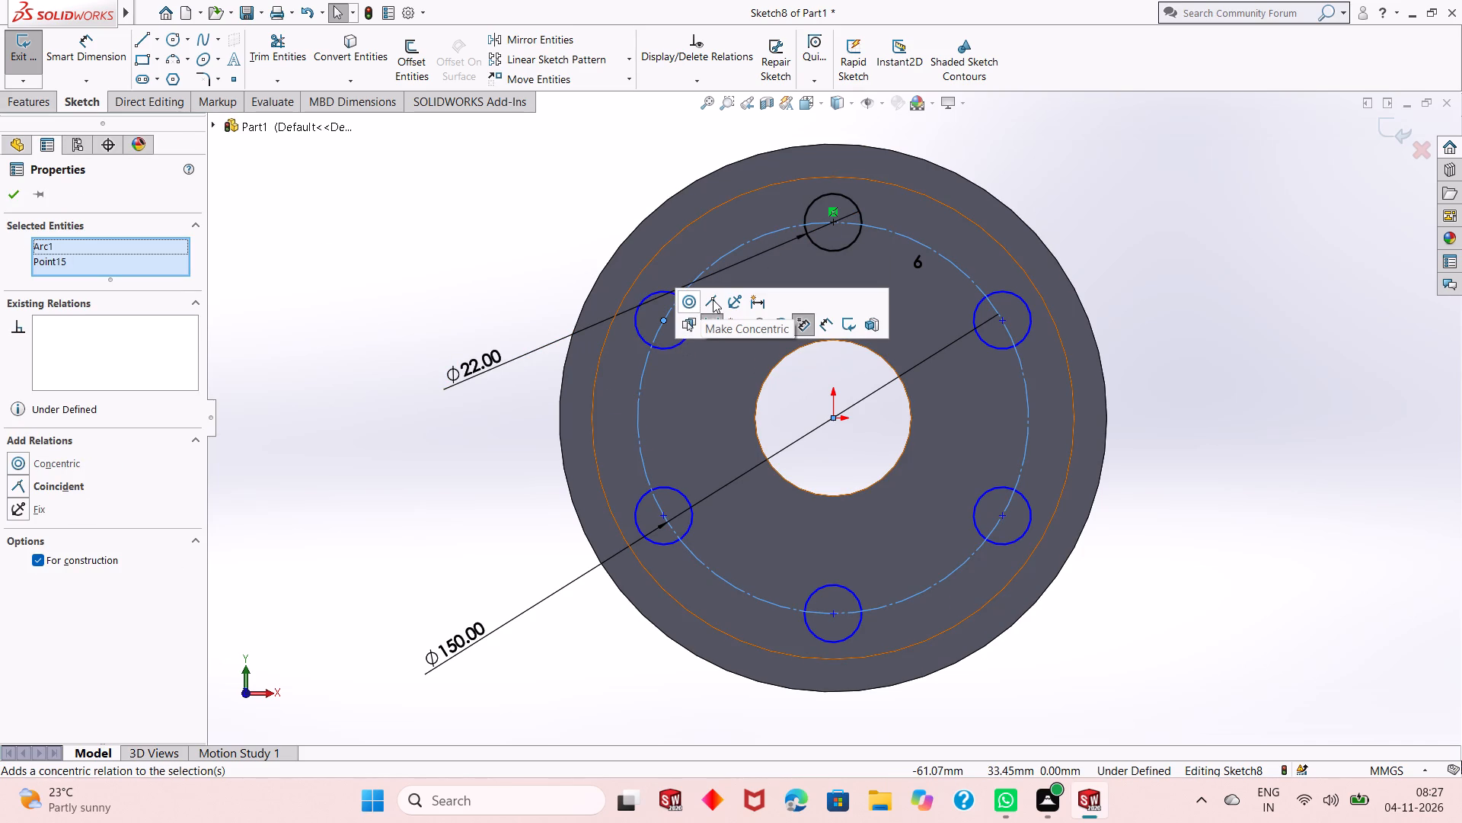
pyautogui.click(713, 299)
pyautogui.press('Escape')
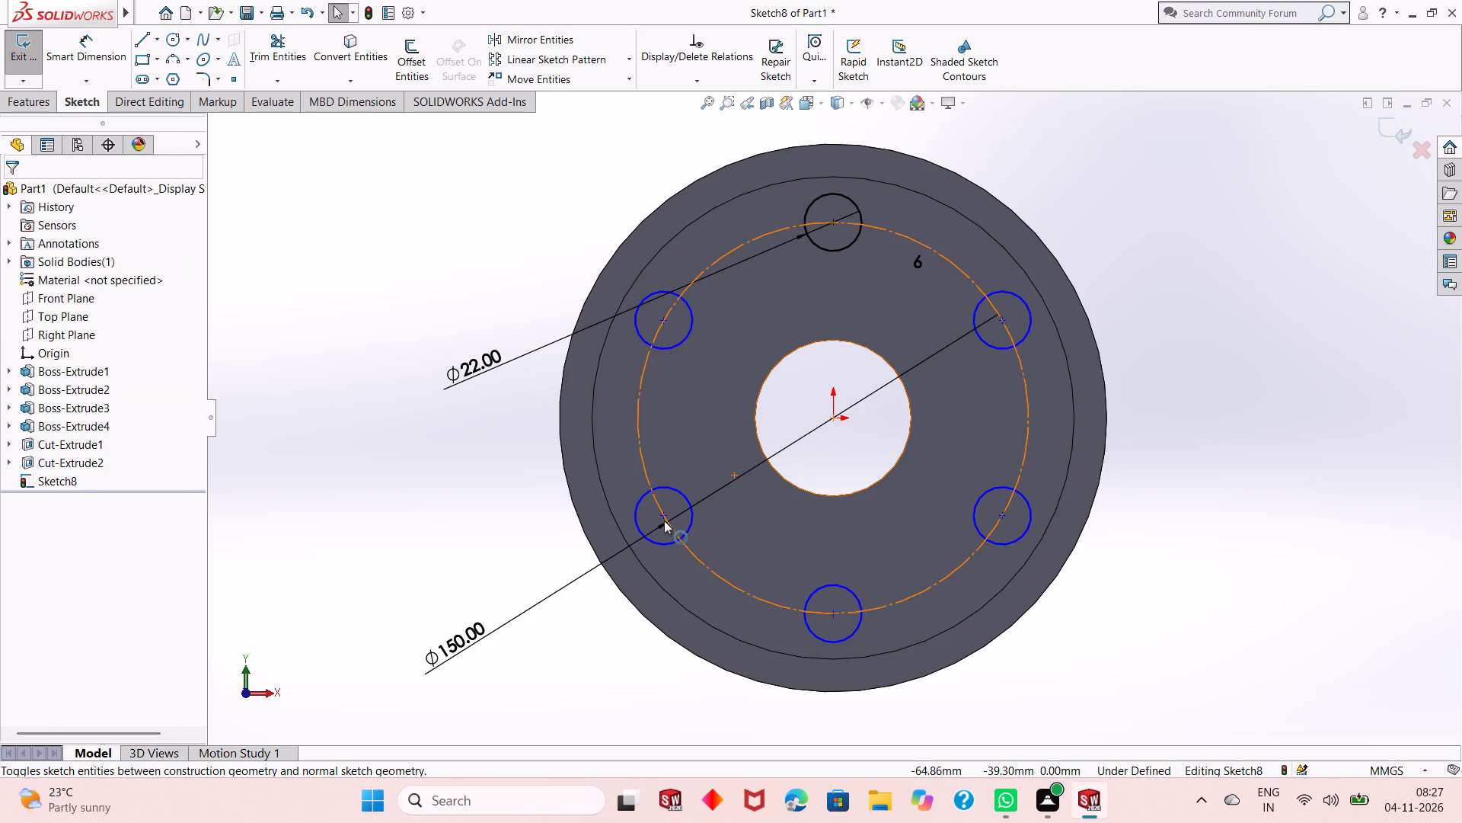
# Add a coincident relation between the lower-left patterned circle's centre and the 150 mm construction circle.
pyautogui.click(664, 516)
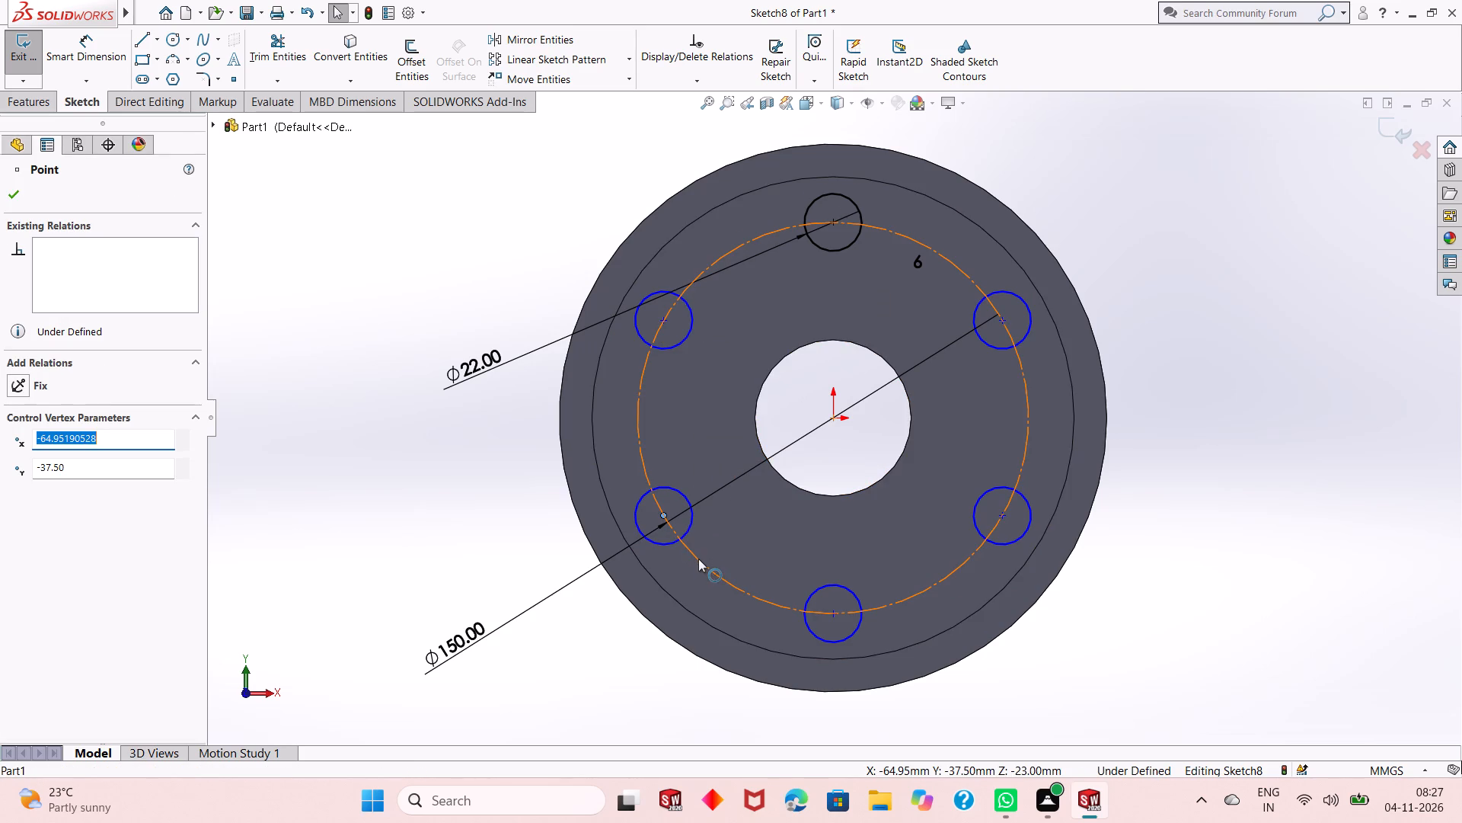
pyautogui.keyDown('ctrl'); pyautogui.click(698, 560); pyautogui.keyUp('ctrl')
pyautogui.click(771, 485)
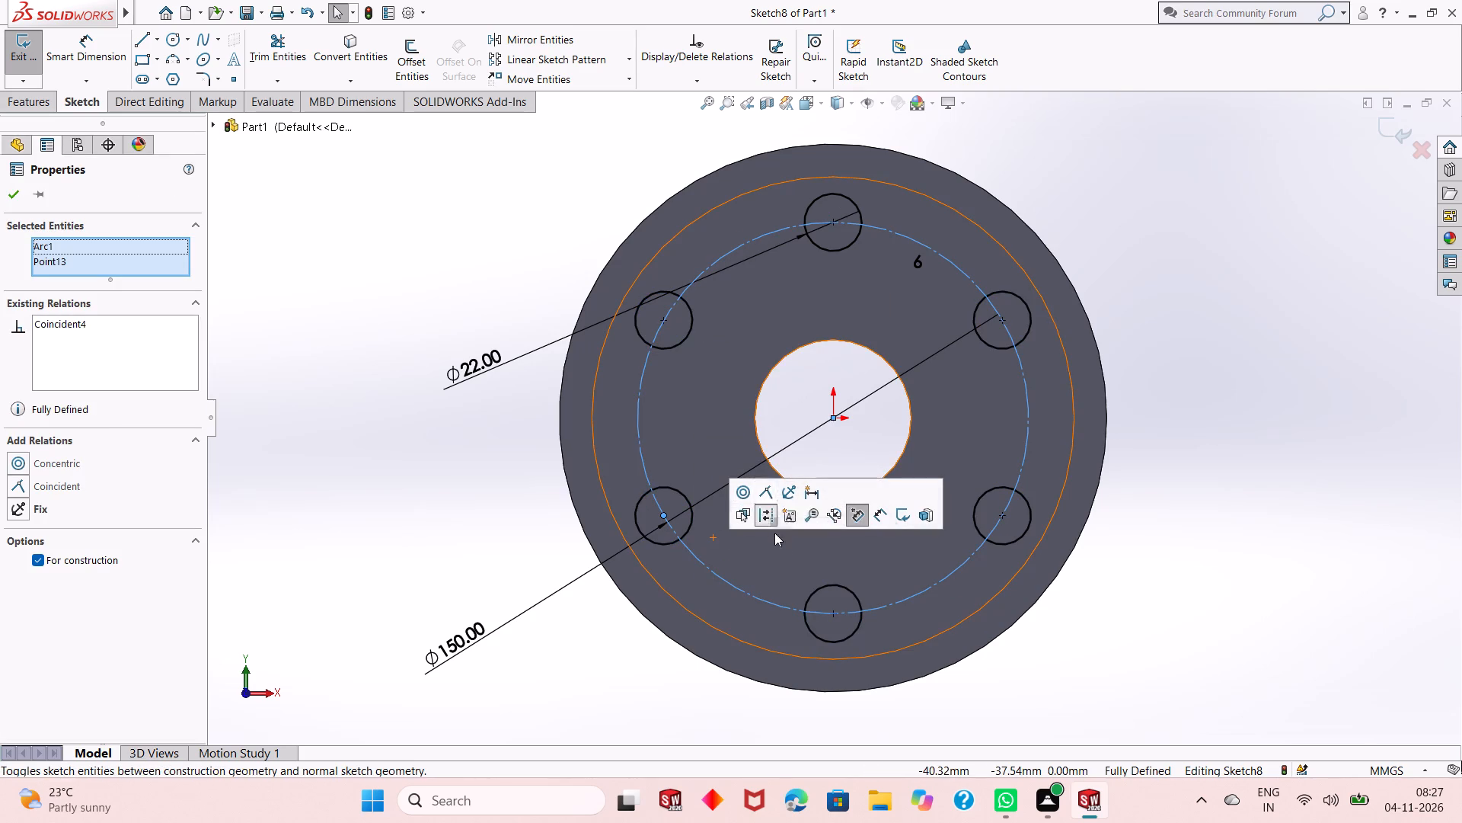
pyautogui.press('Escape')
pyautogui.press('Escape')
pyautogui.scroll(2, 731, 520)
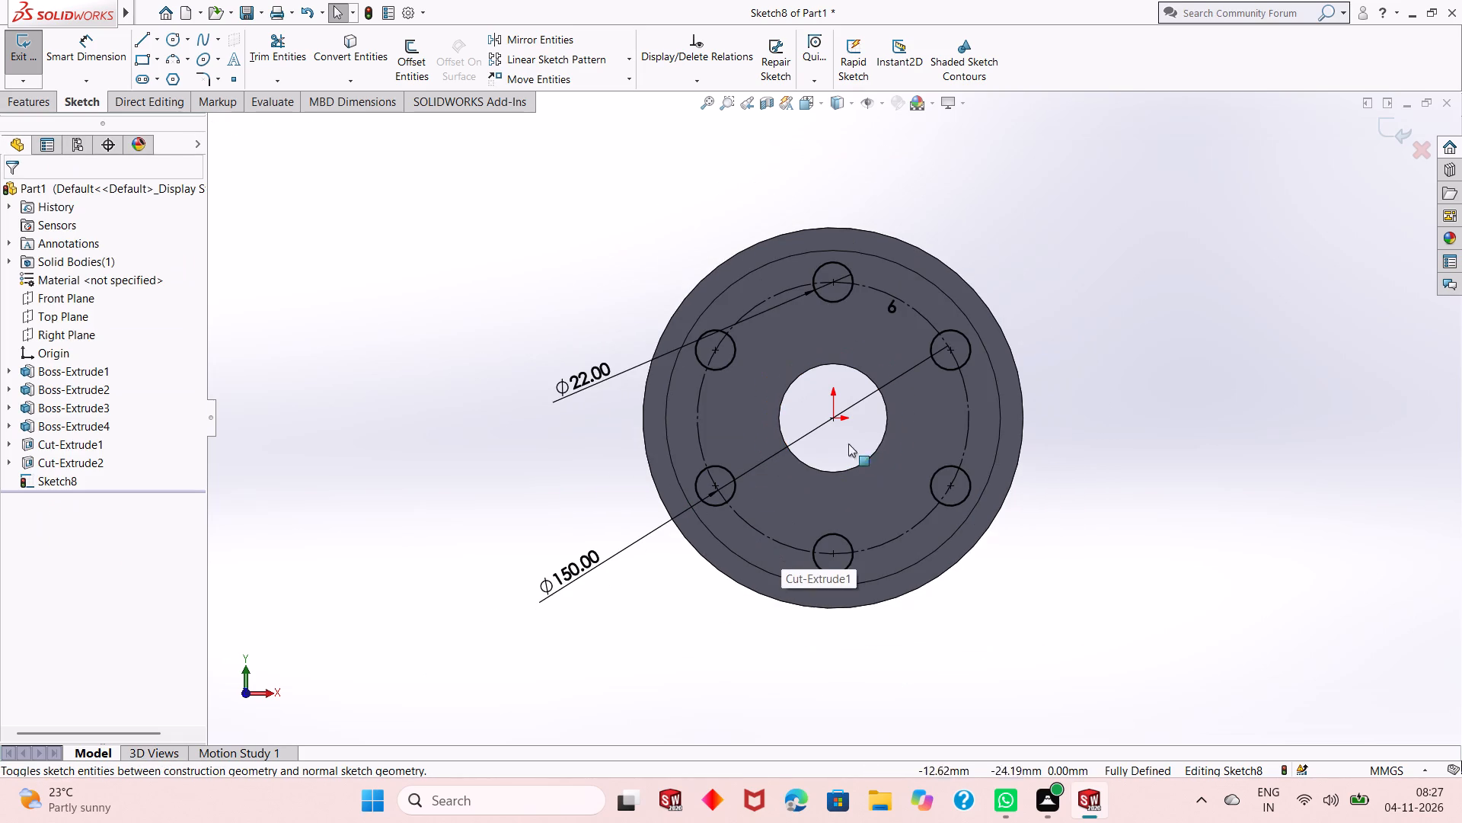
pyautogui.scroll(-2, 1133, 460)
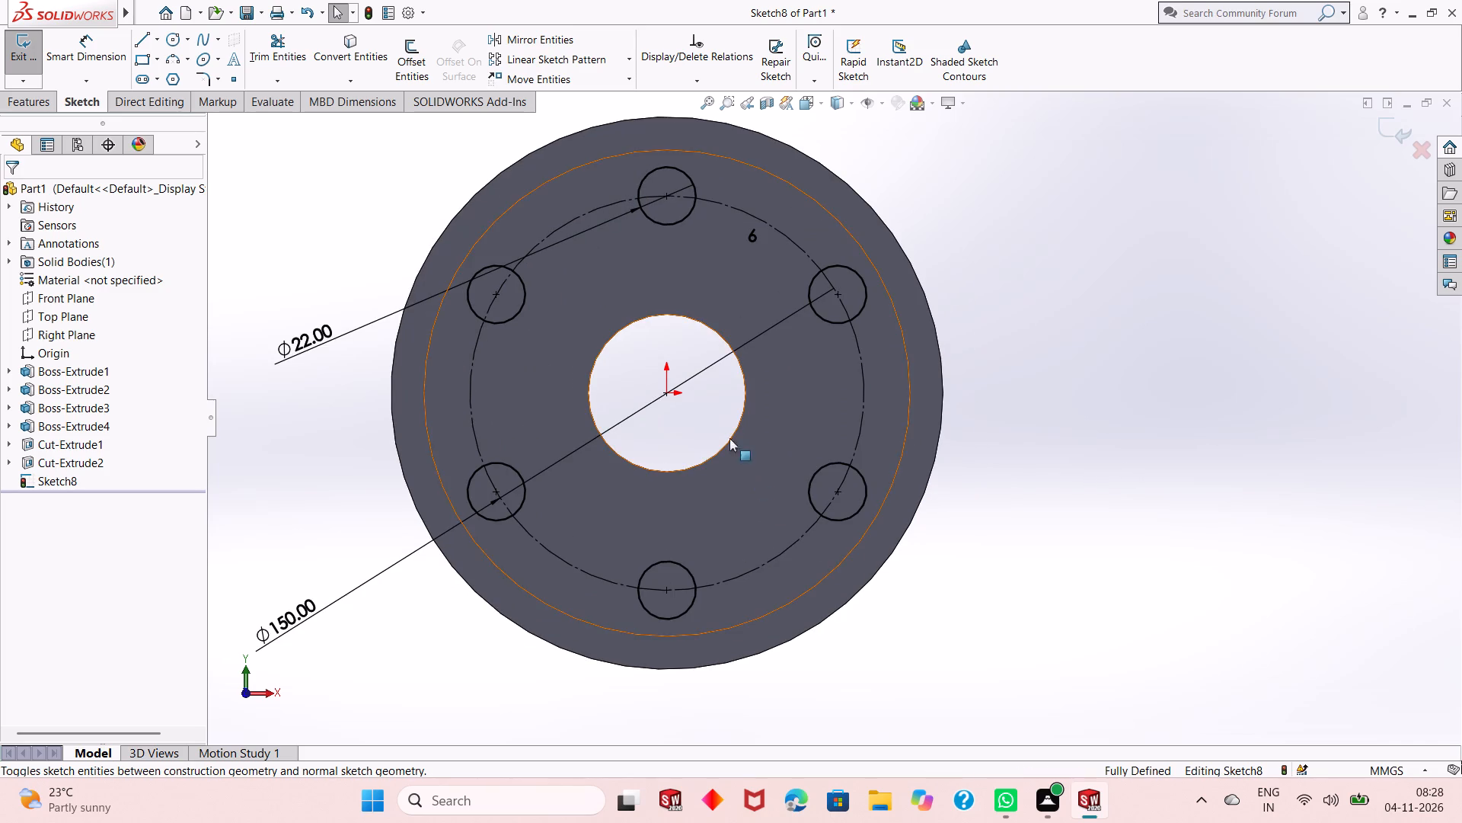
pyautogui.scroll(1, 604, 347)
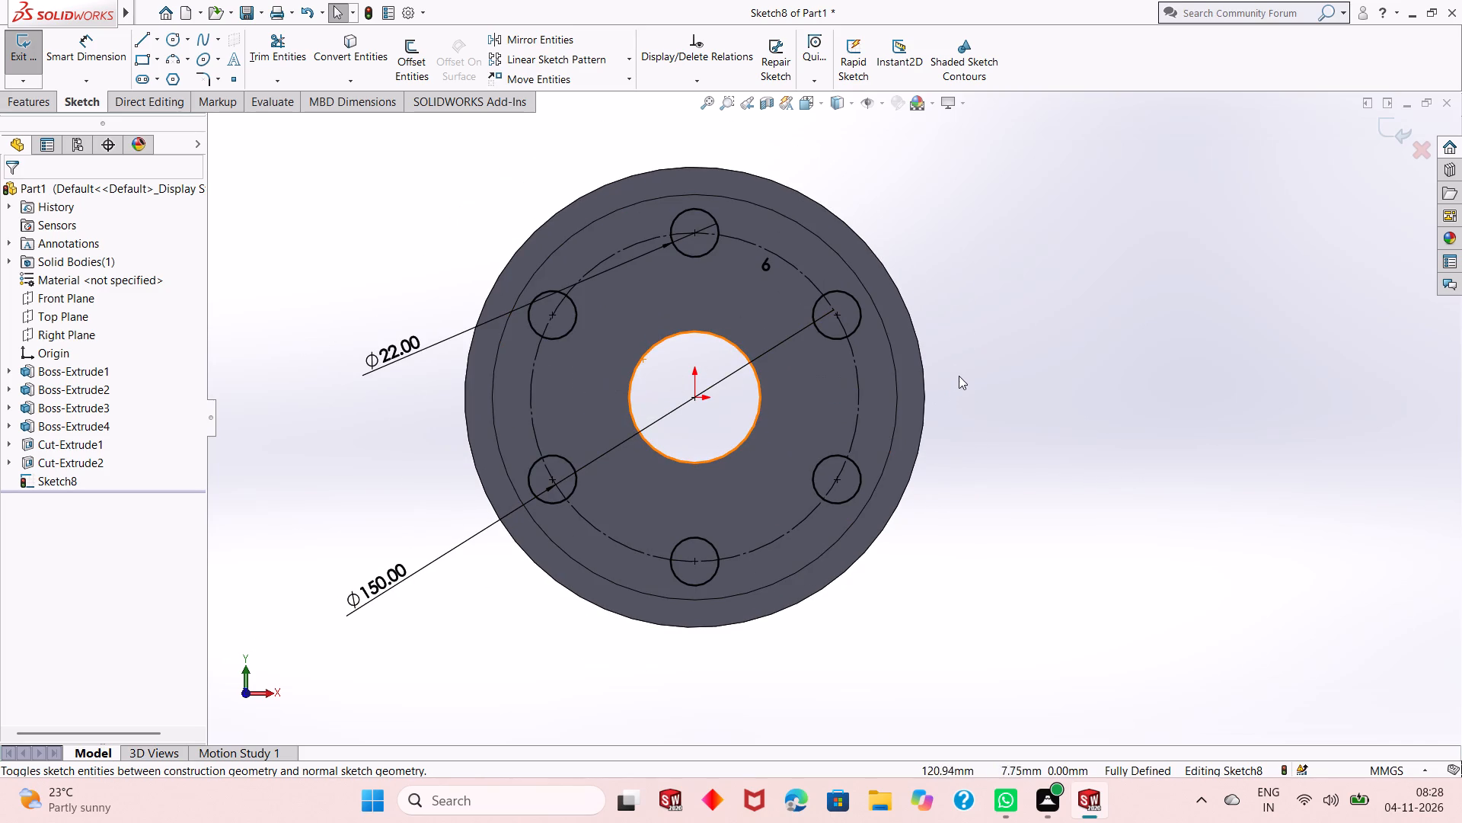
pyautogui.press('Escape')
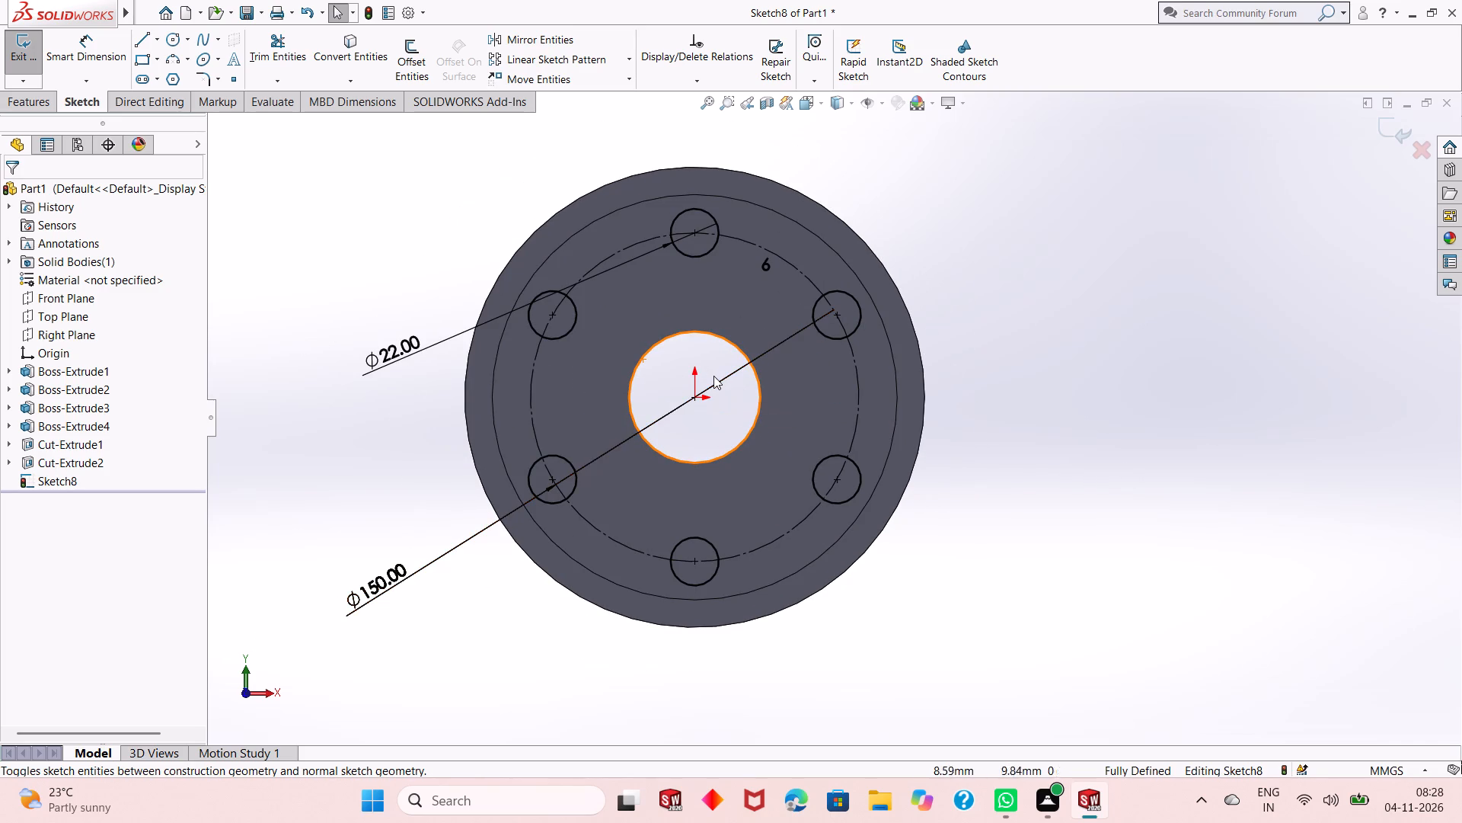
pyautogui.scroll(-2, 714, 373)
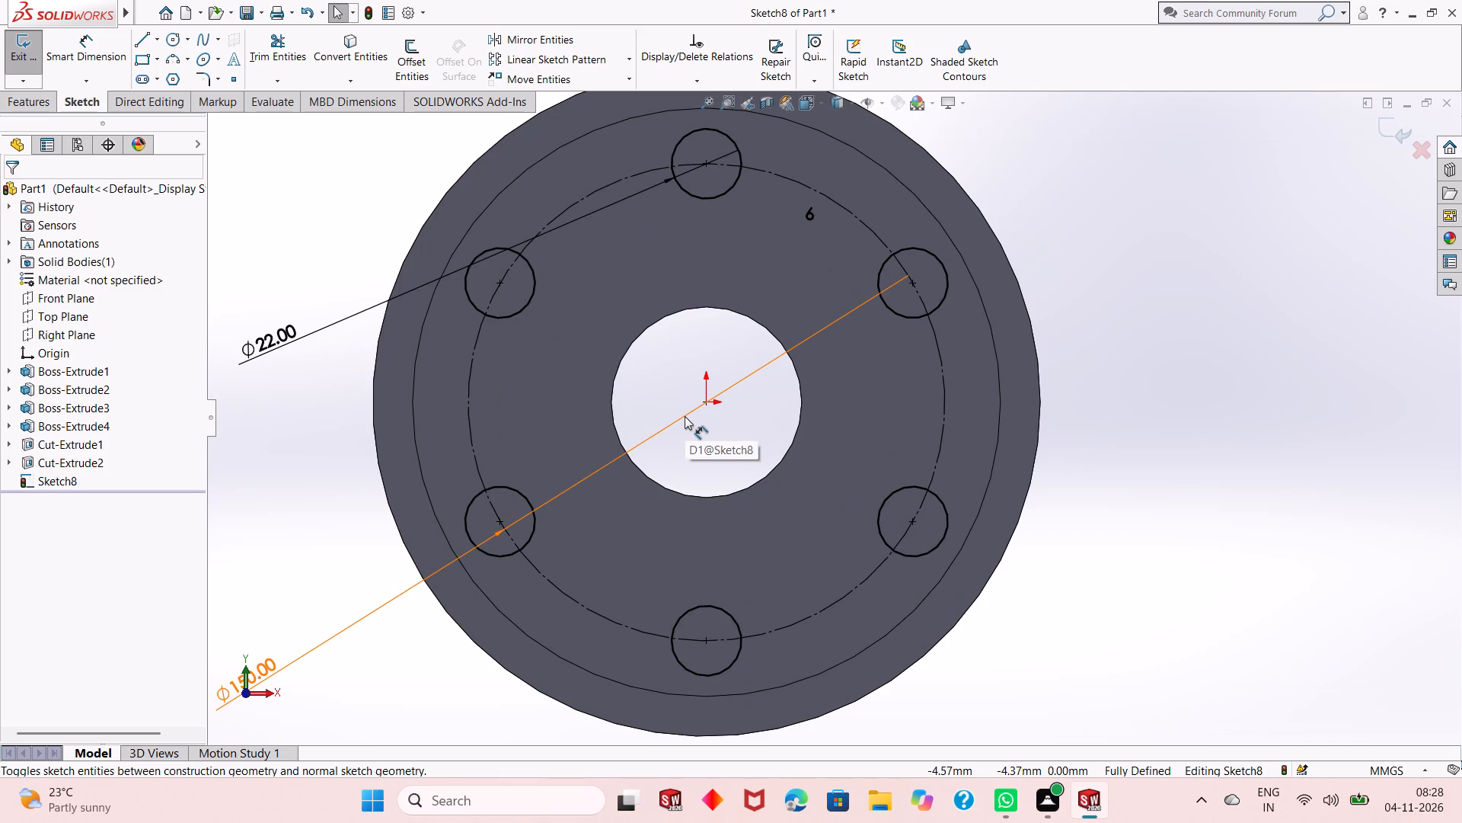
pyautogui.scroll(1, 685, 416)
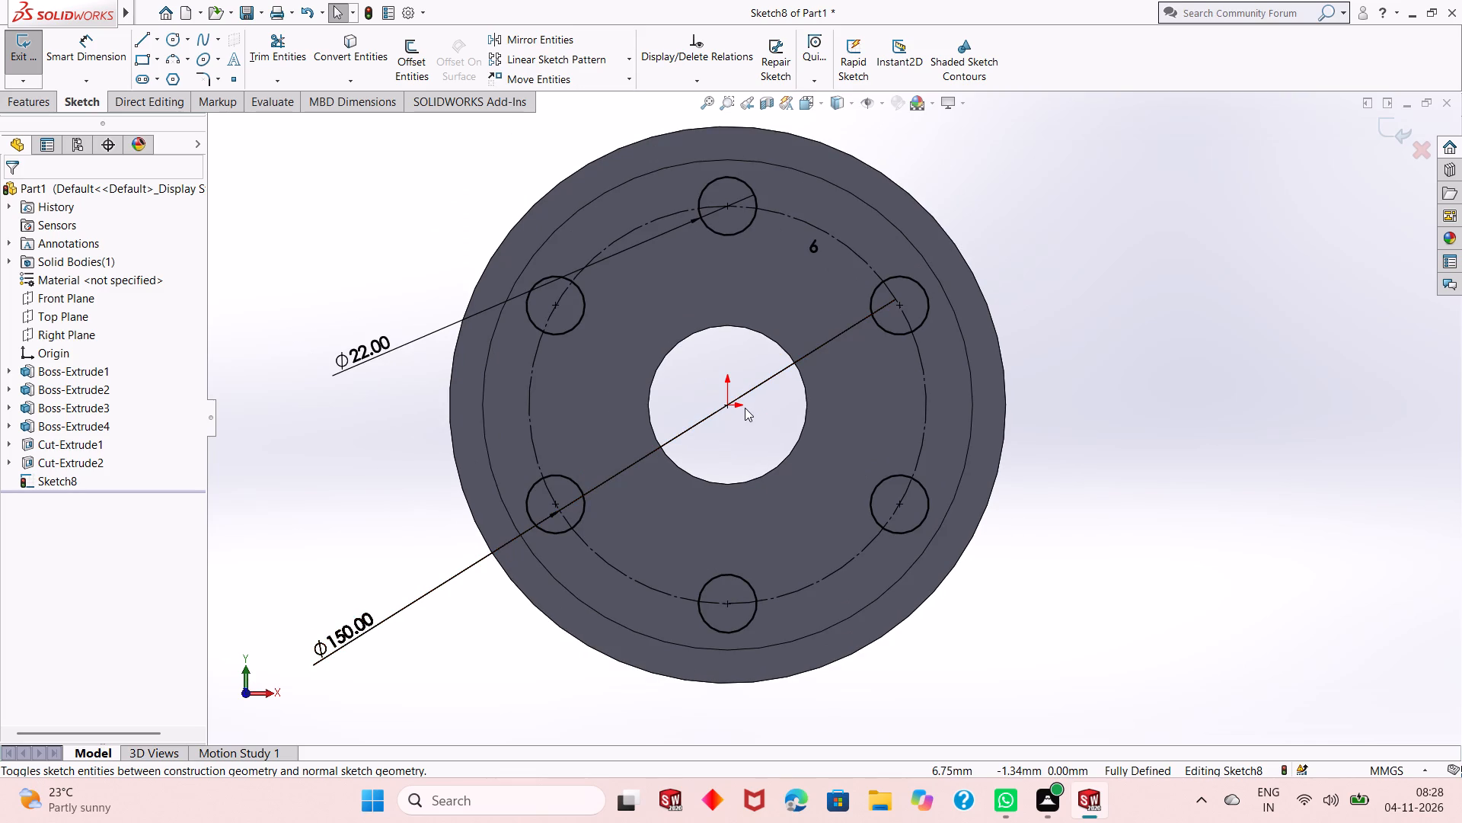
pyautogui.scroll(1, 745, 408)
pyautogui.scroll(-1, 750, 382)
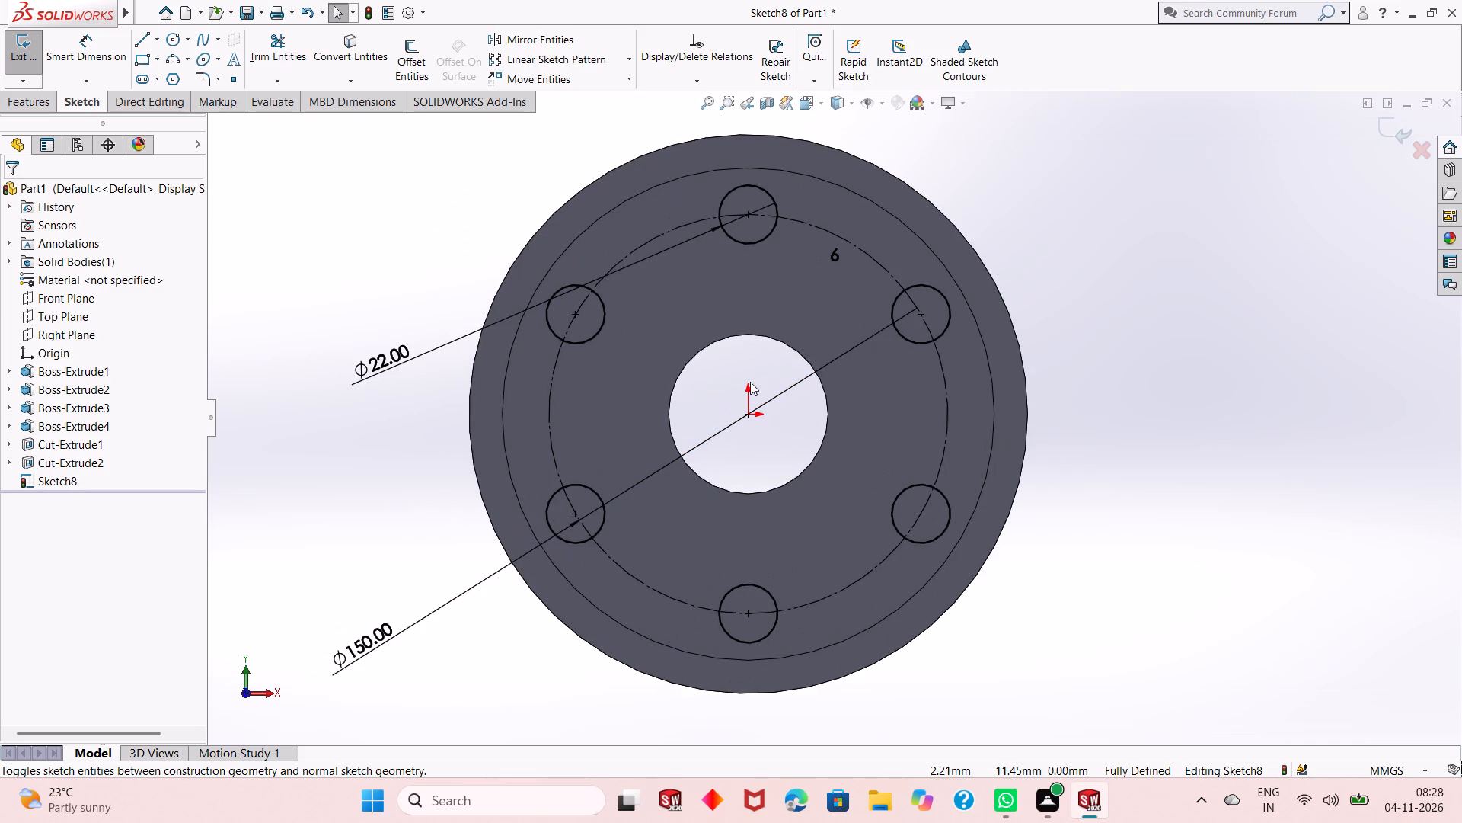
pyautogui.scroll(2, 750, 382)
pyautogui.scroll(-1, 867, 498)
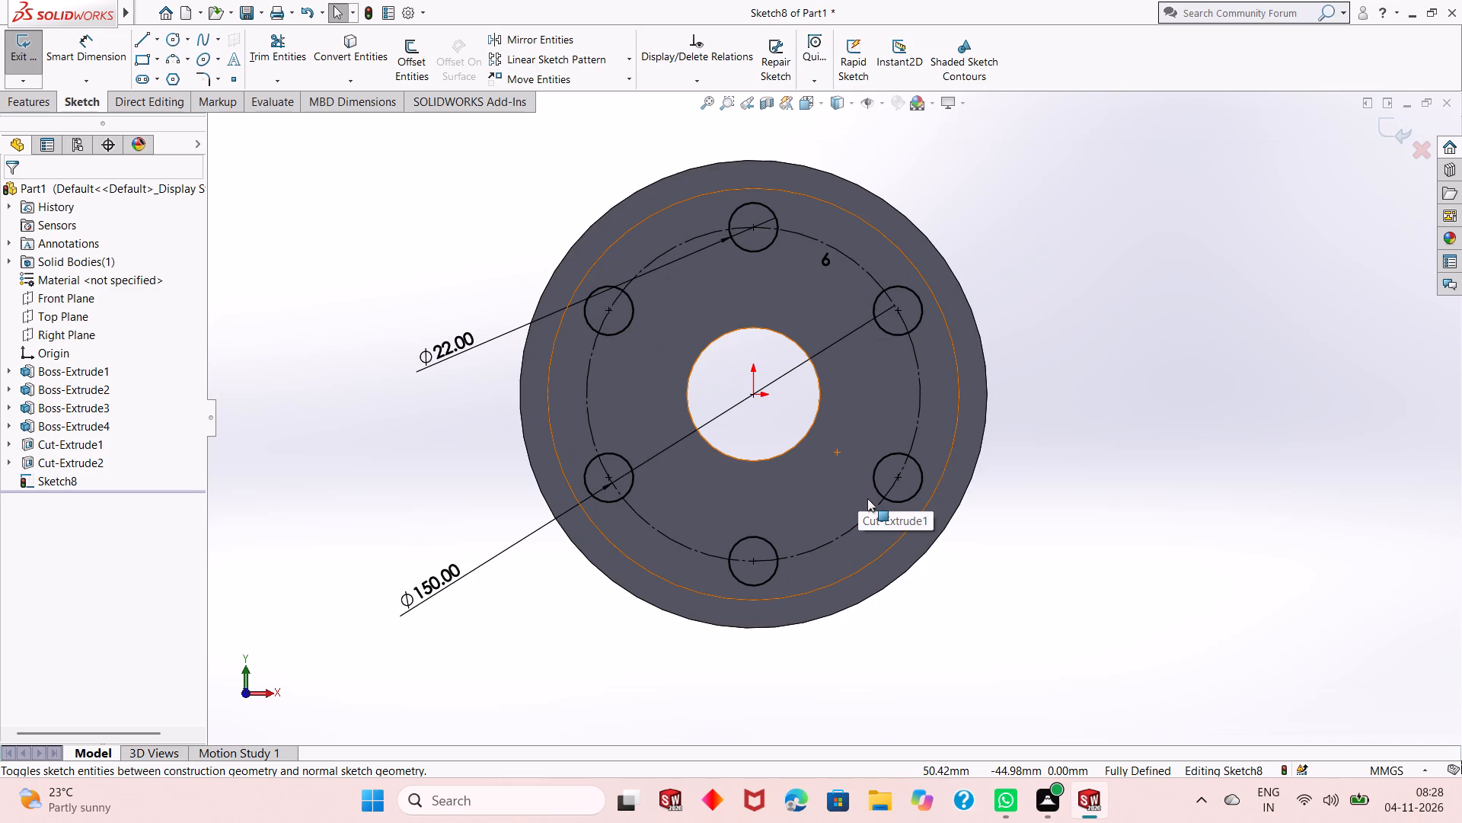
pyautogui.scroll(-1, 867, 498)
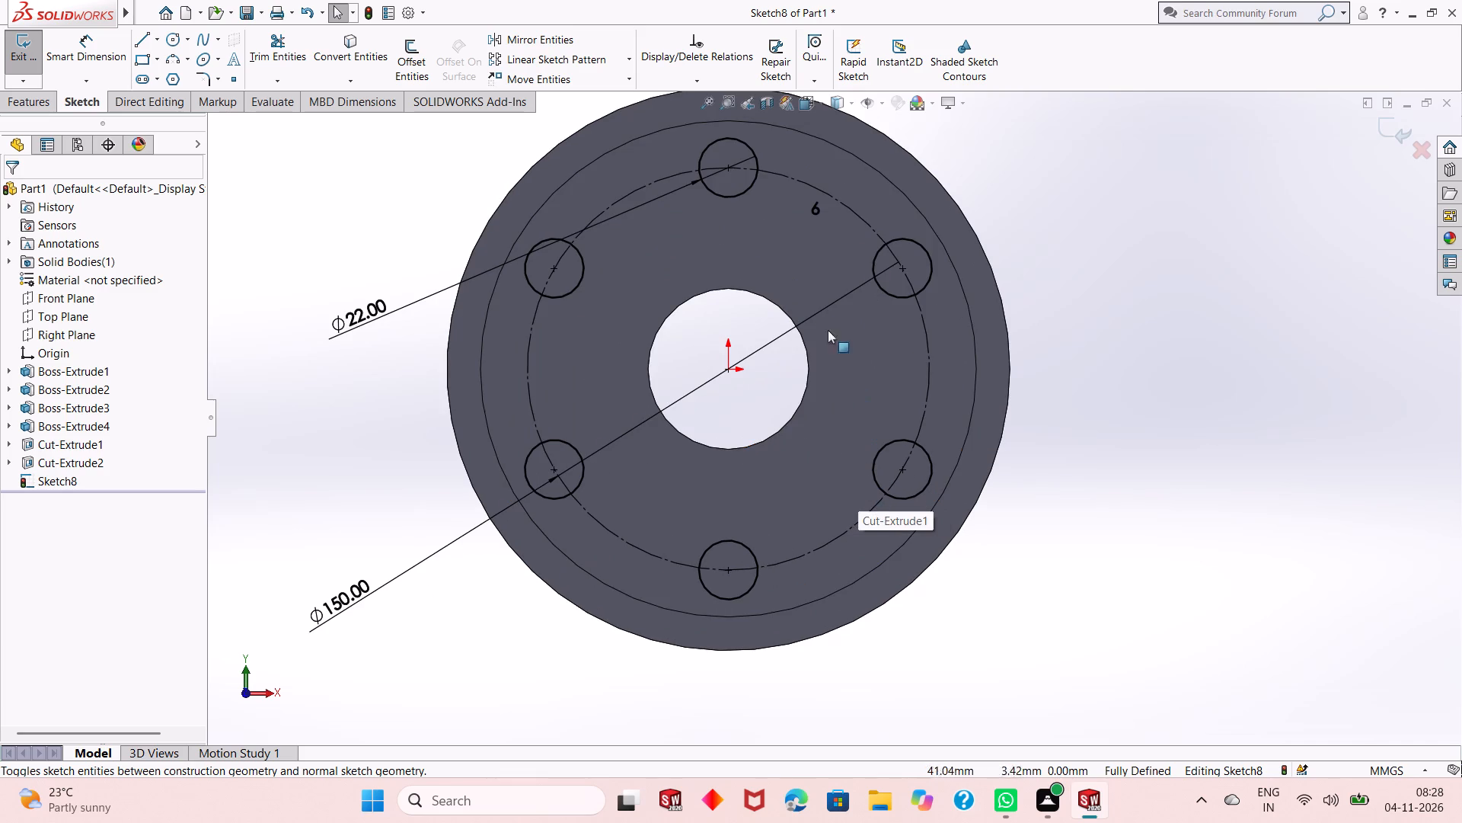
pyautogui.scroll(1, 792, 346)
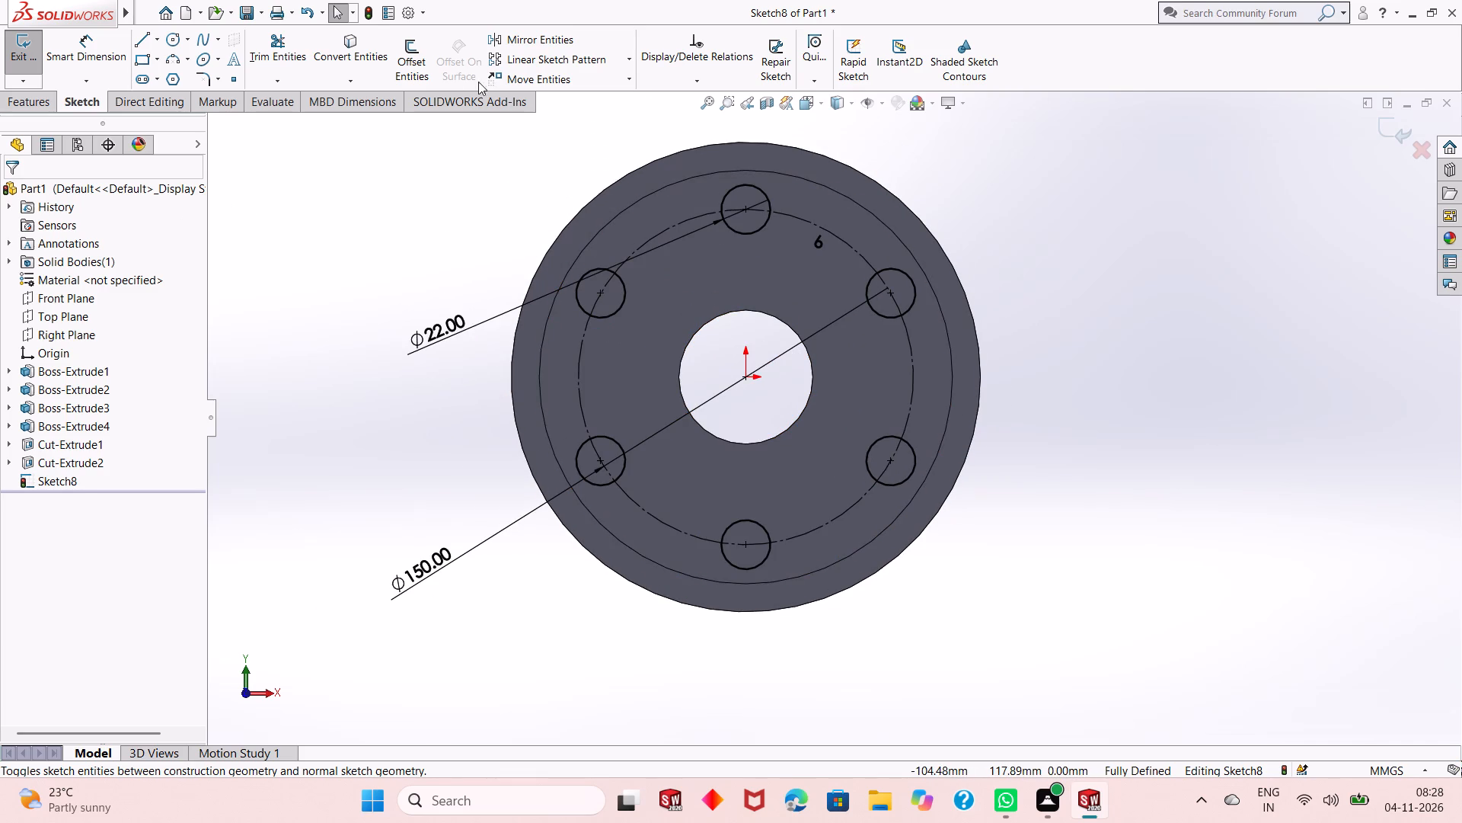
# Draw a circle centred on the origin with a radius of about 58 mm, between the bore and the hole pattern.
pyautogui.click(168, 35)
pyautogui.click(744, 379)
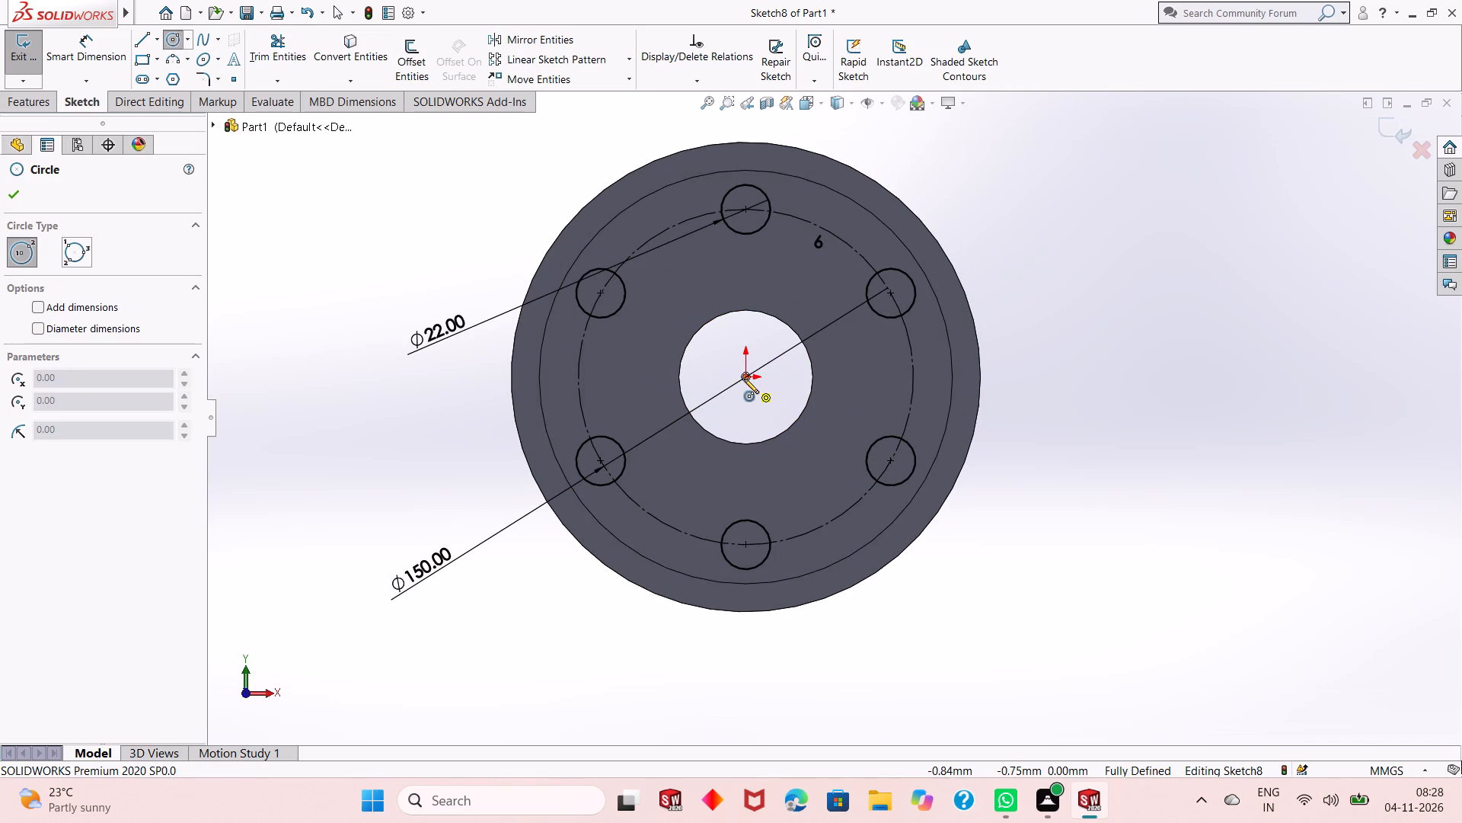
pyautogui.click(701, 498)
pyautogui.rightClick(371, 388)
pyautogui.click(387, 399)
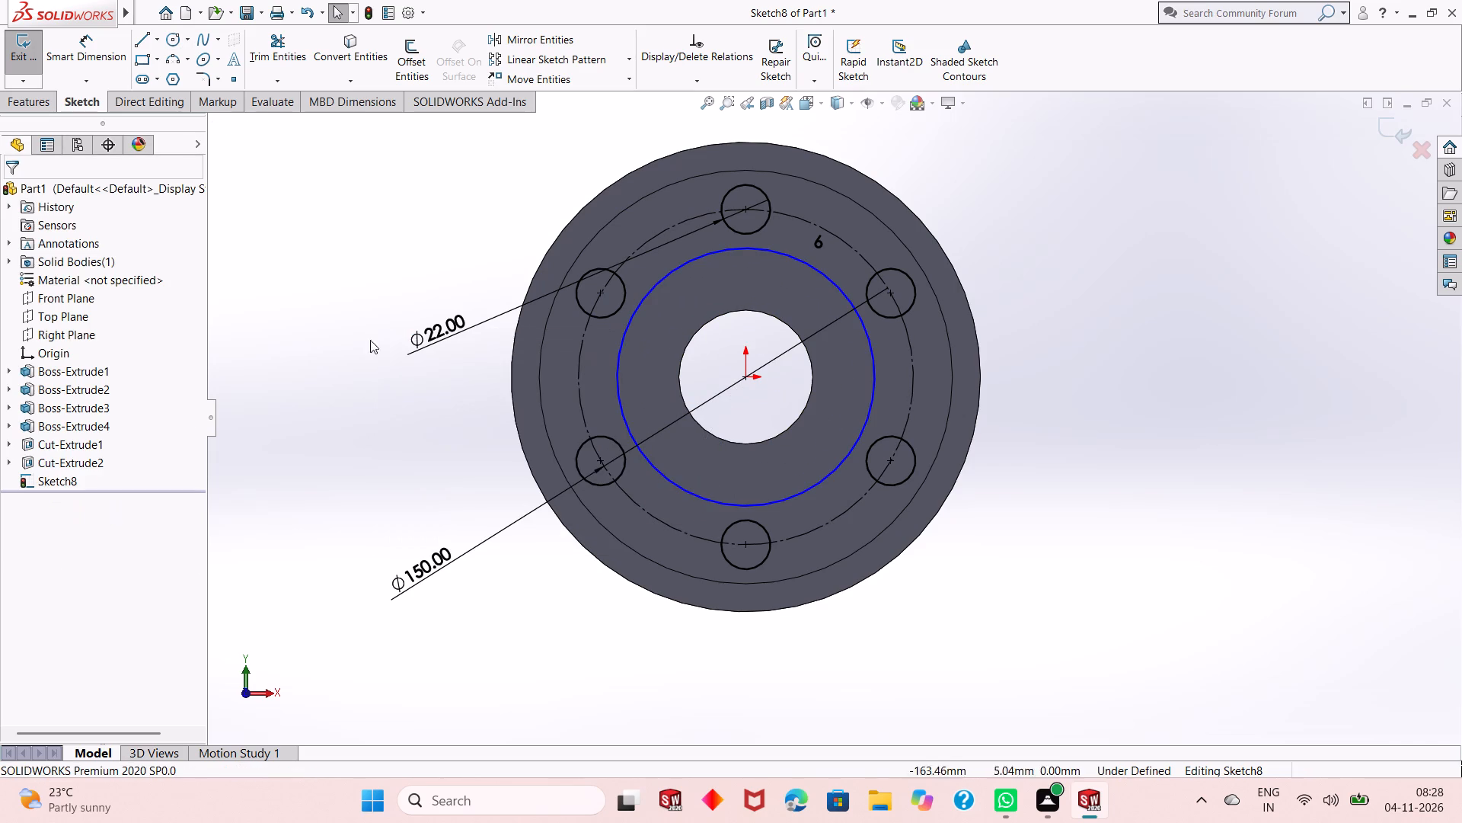
# Dimension the new origin-centred circle's diameter as 142.5 mm, placing the dimension outside the disc at the lower left.
pyautogui.click(69, 56)
pyautogui.click(730, 501)
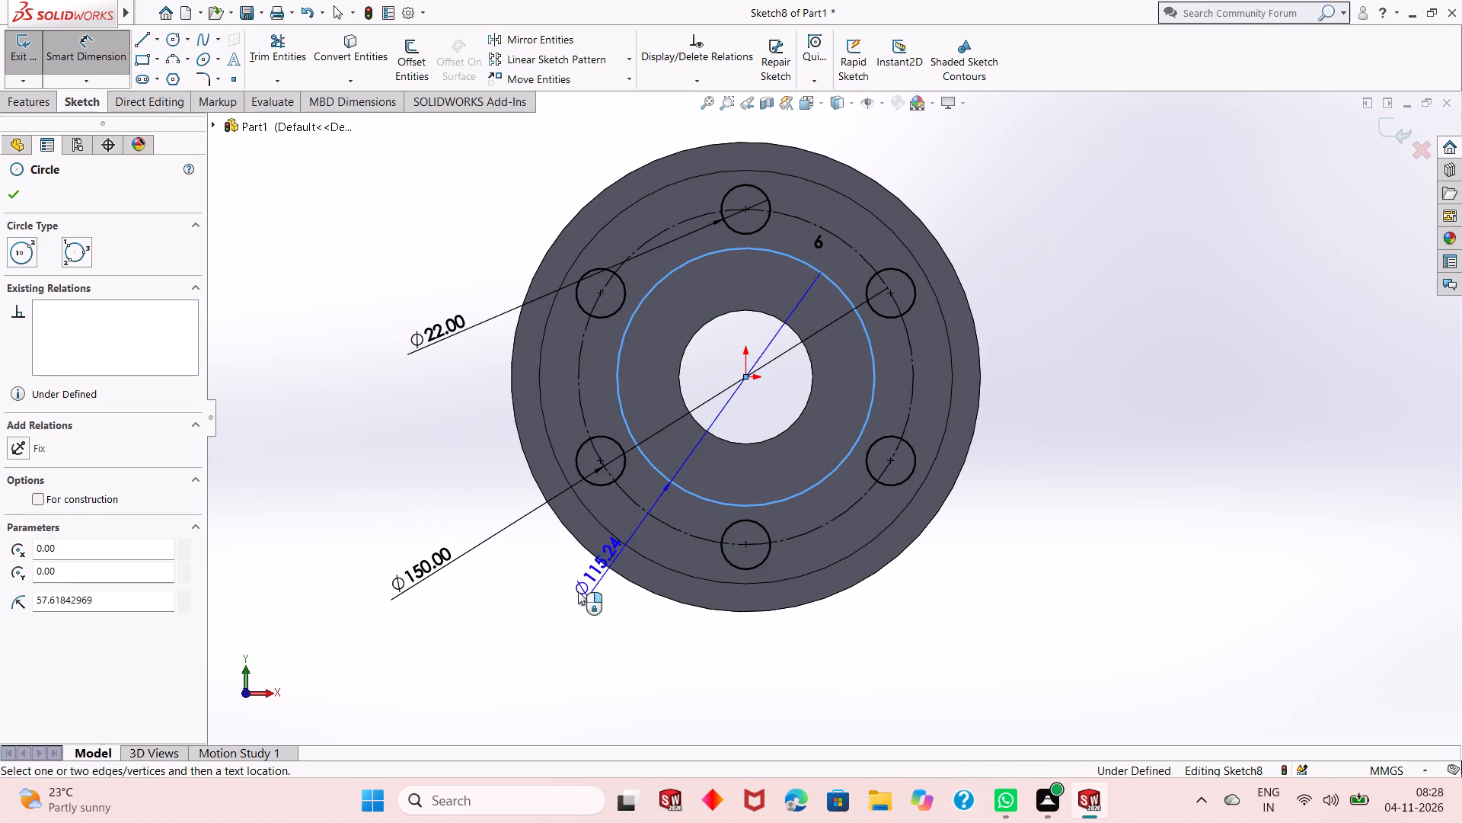
pyautogui.click(538, 608)
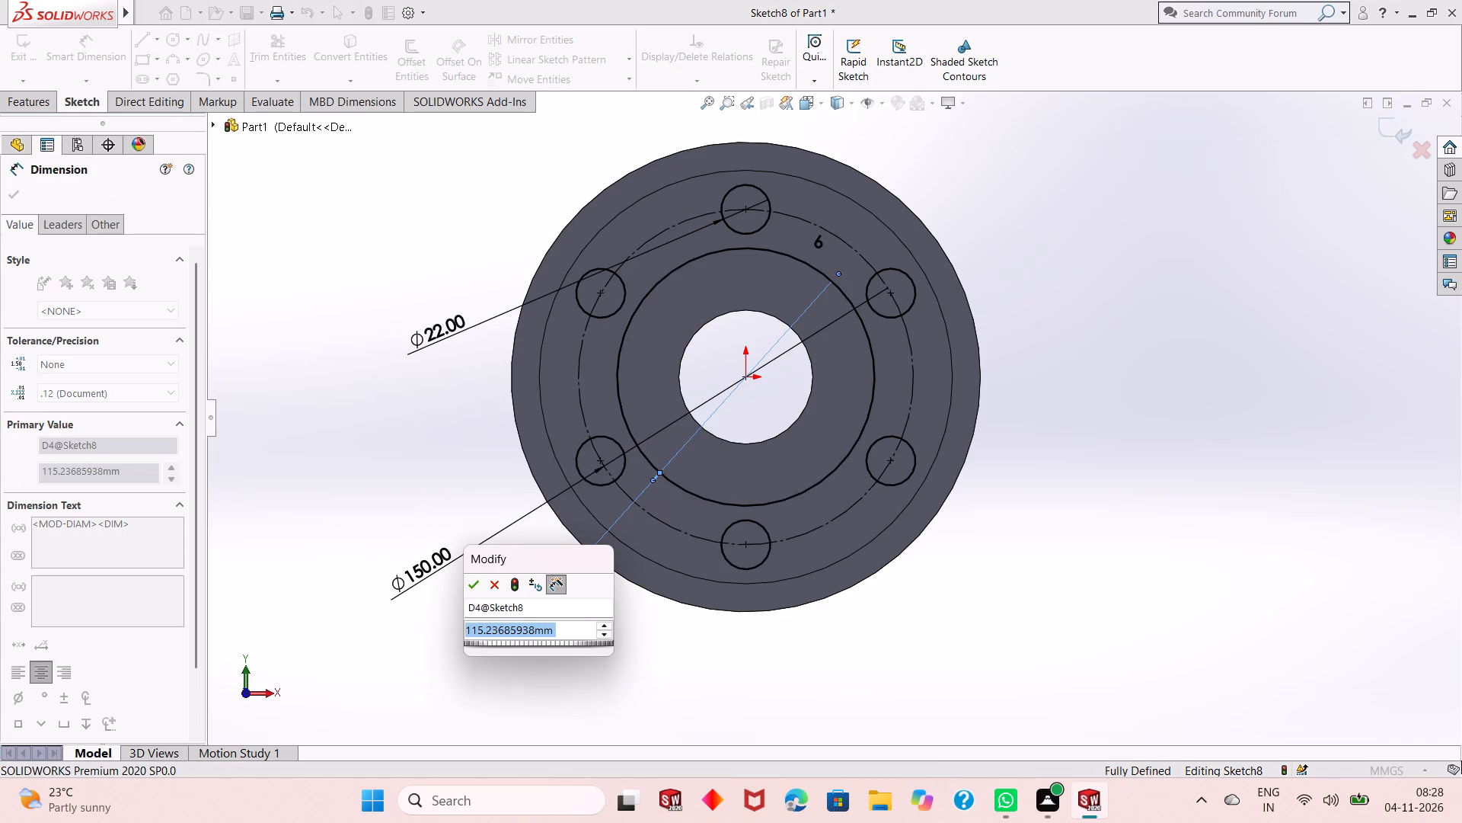
pyautogui.write('142.5')
pyautogui.press('Return')
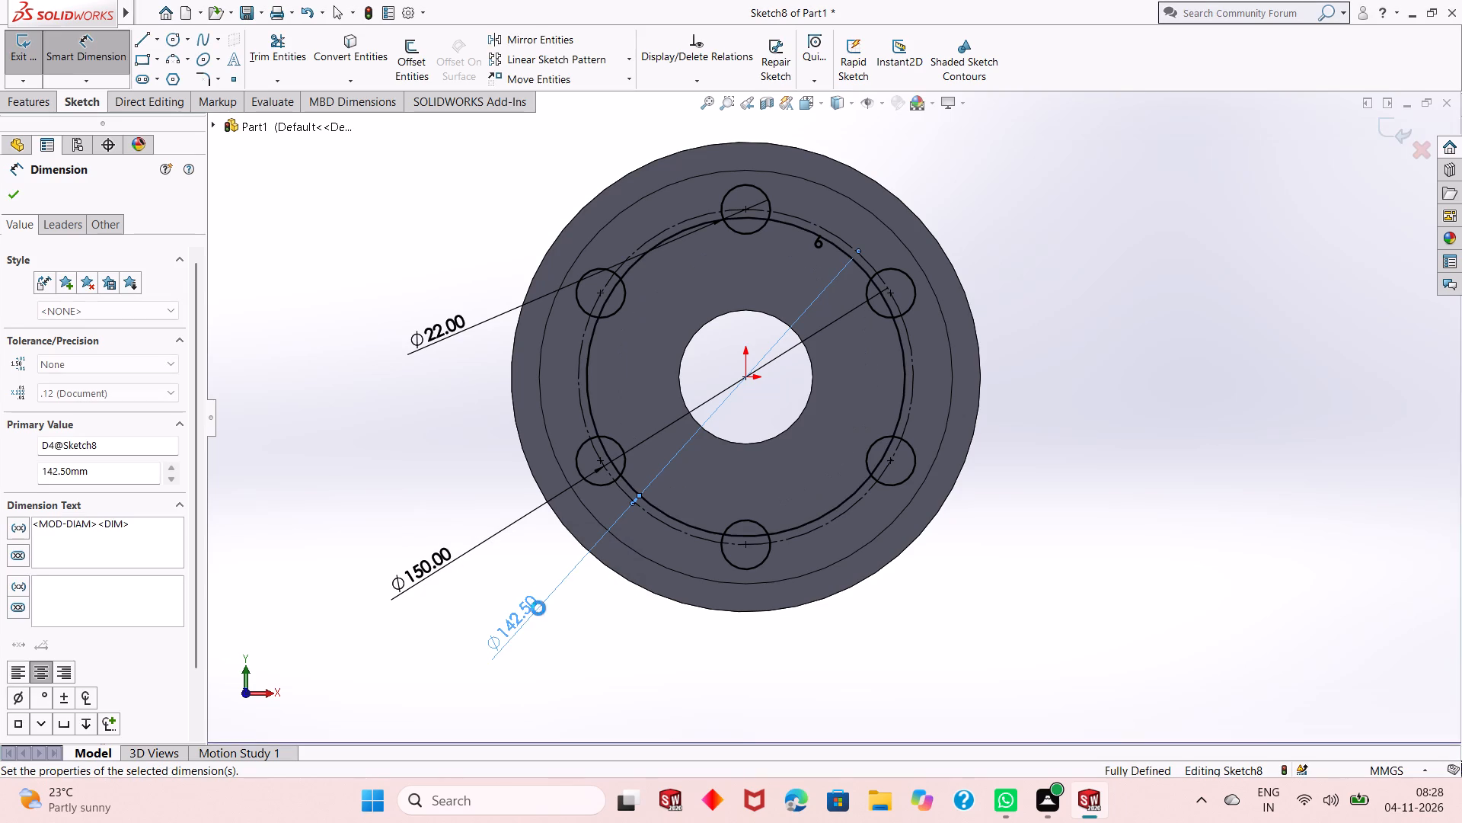
pyautogui.rightClick(407, 439)
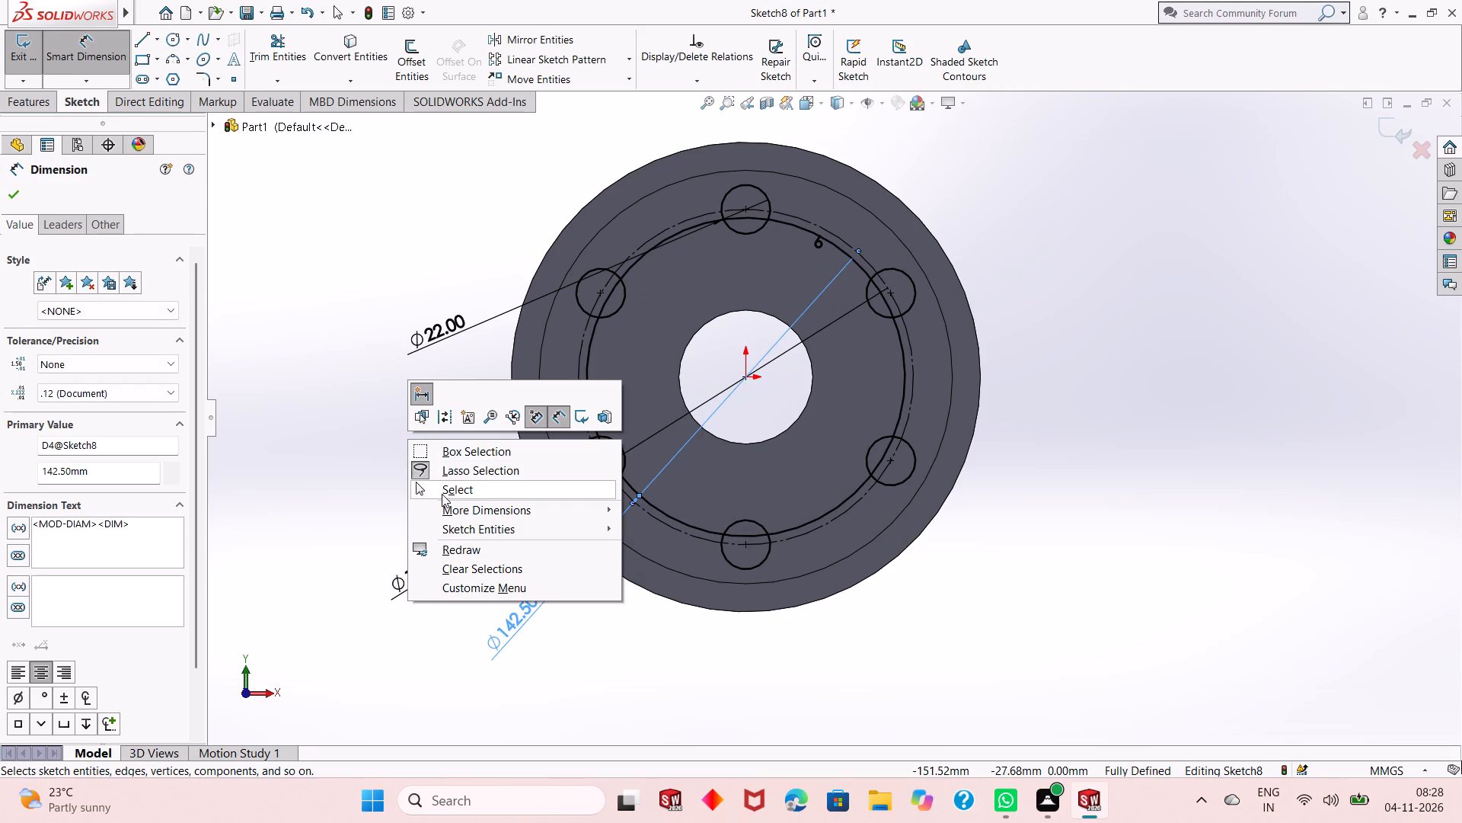
pyautogui.click(442, 495)
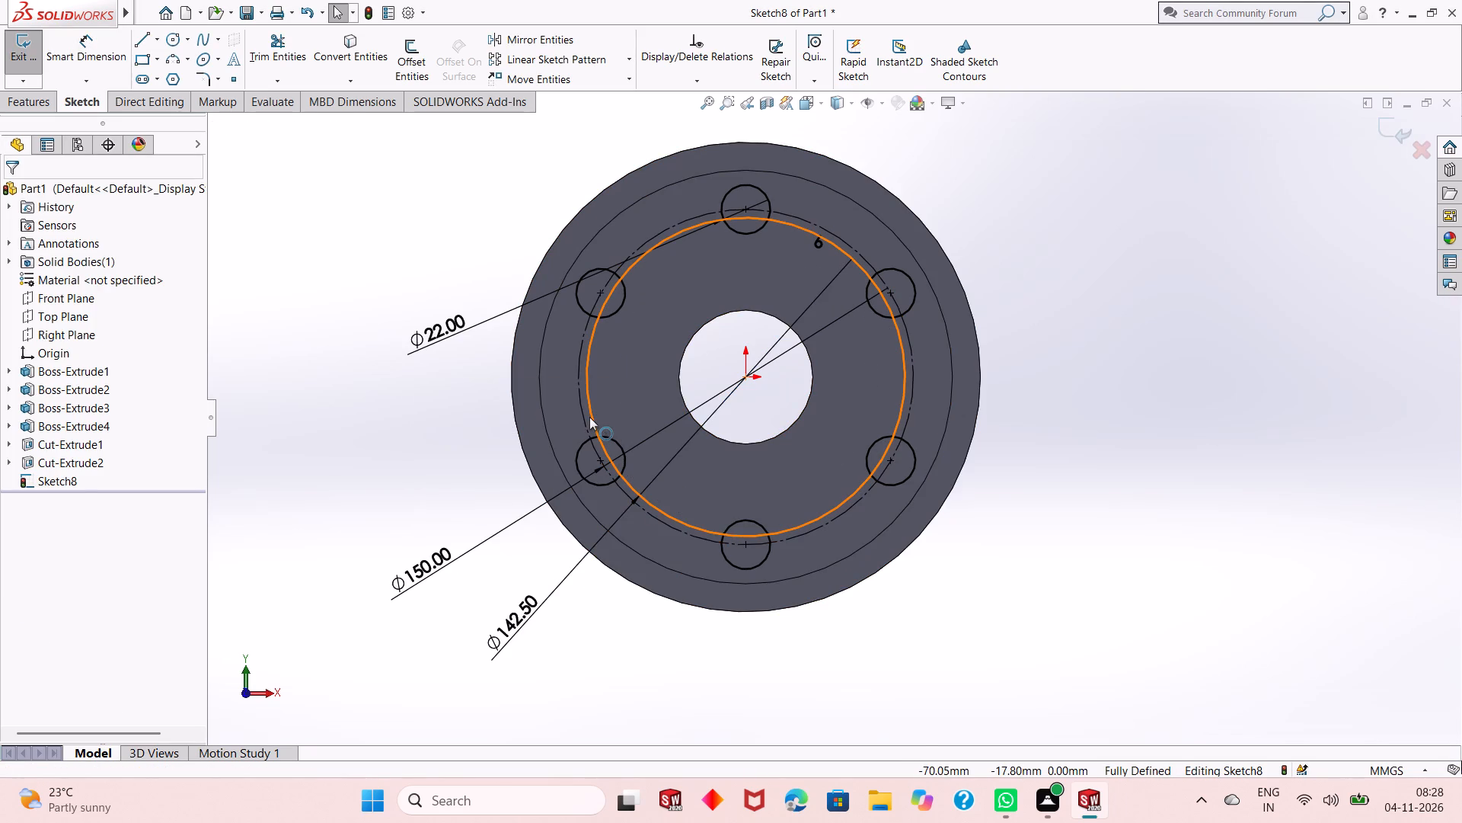
# Convert the 142.5 mm circle to construction geometry.
pyautogui.click(589, 417)
pyautogui.click(656, 363)
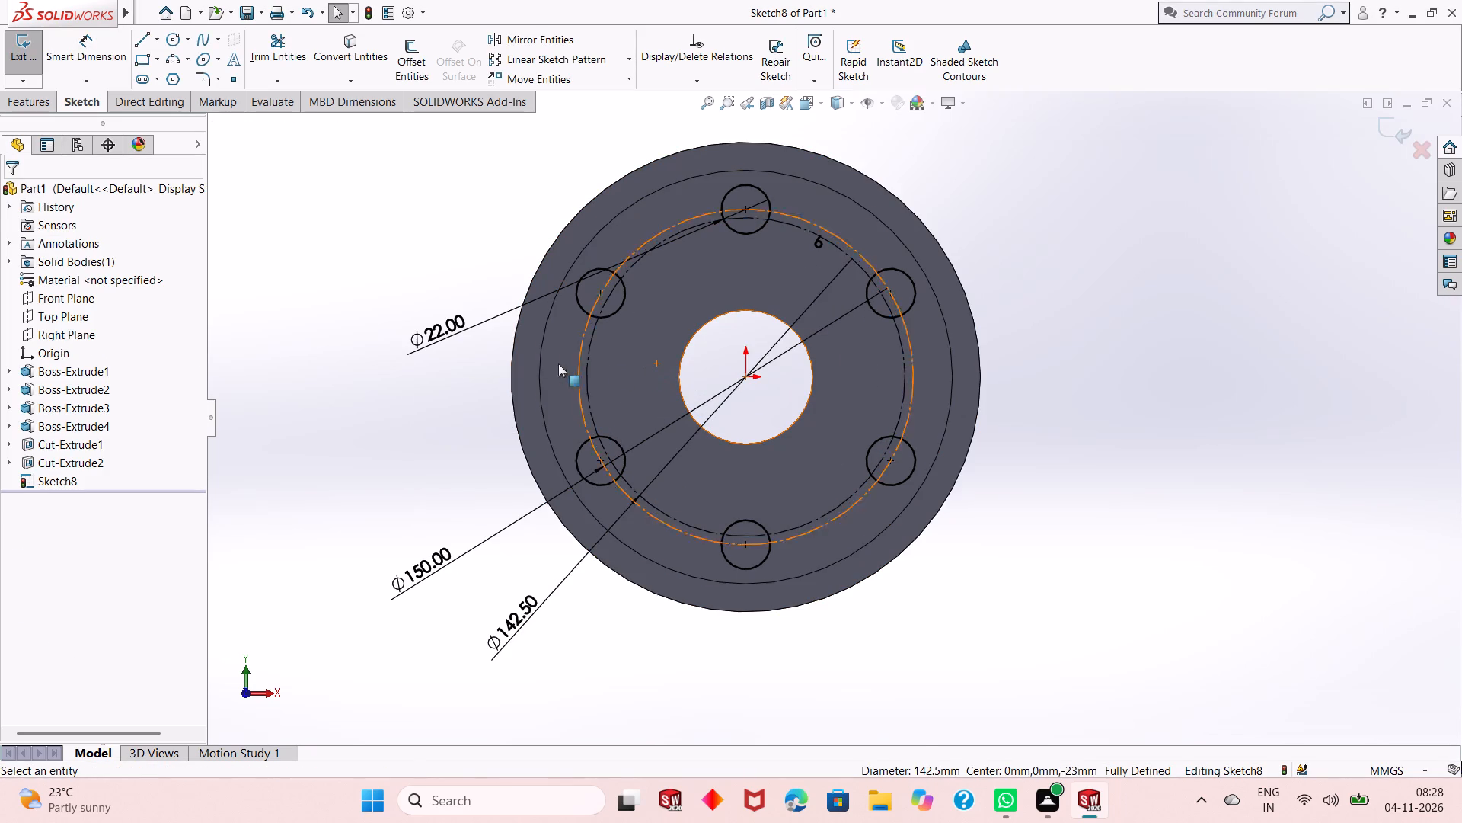
# Draw two small circles of about 9 mm radius centred on the left and right quadrants of the 142.5 mm construction circle.
pyautogui.click(170, 39)
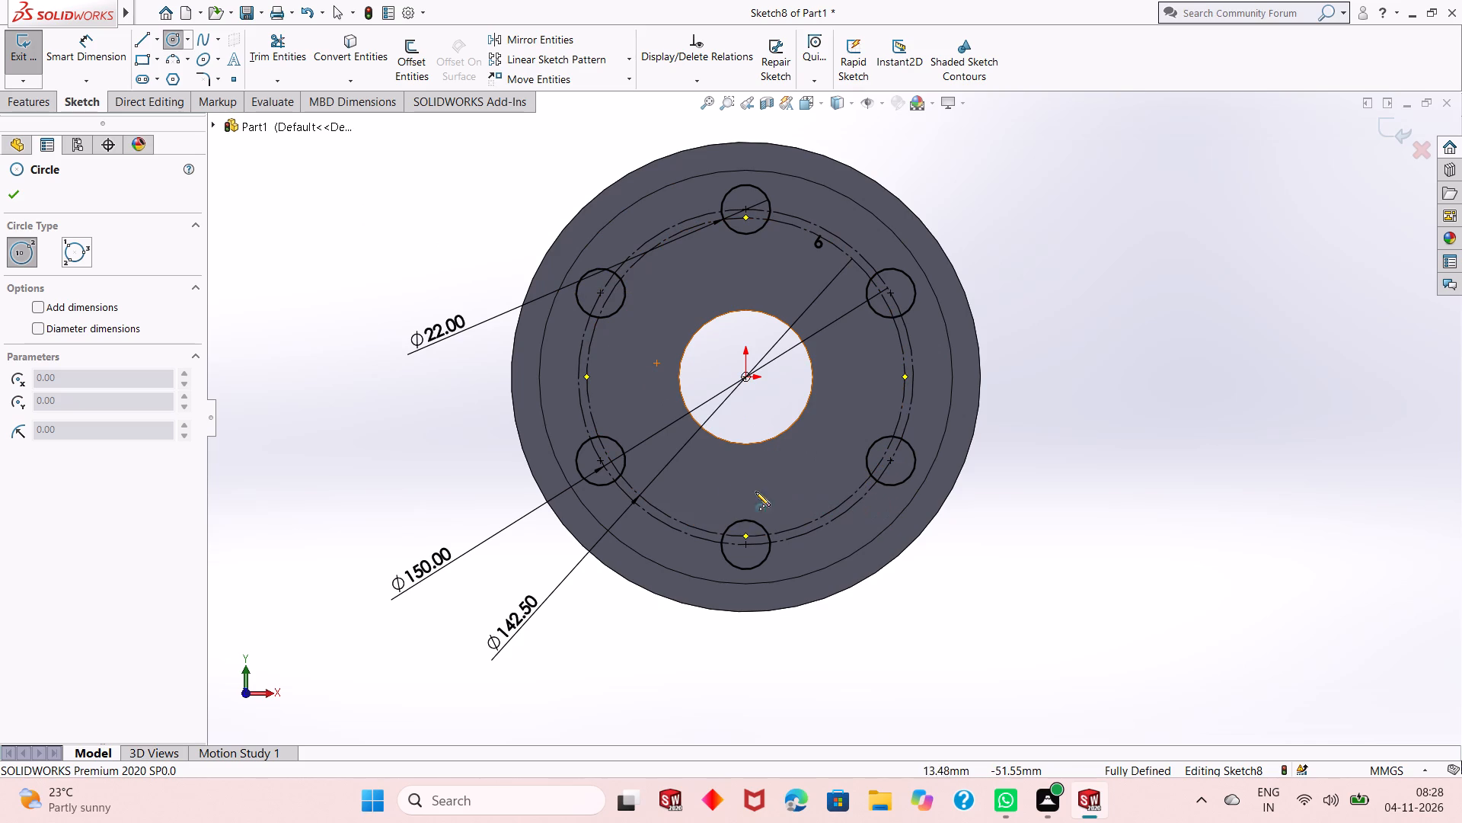
pyautogui.click(587, 375)
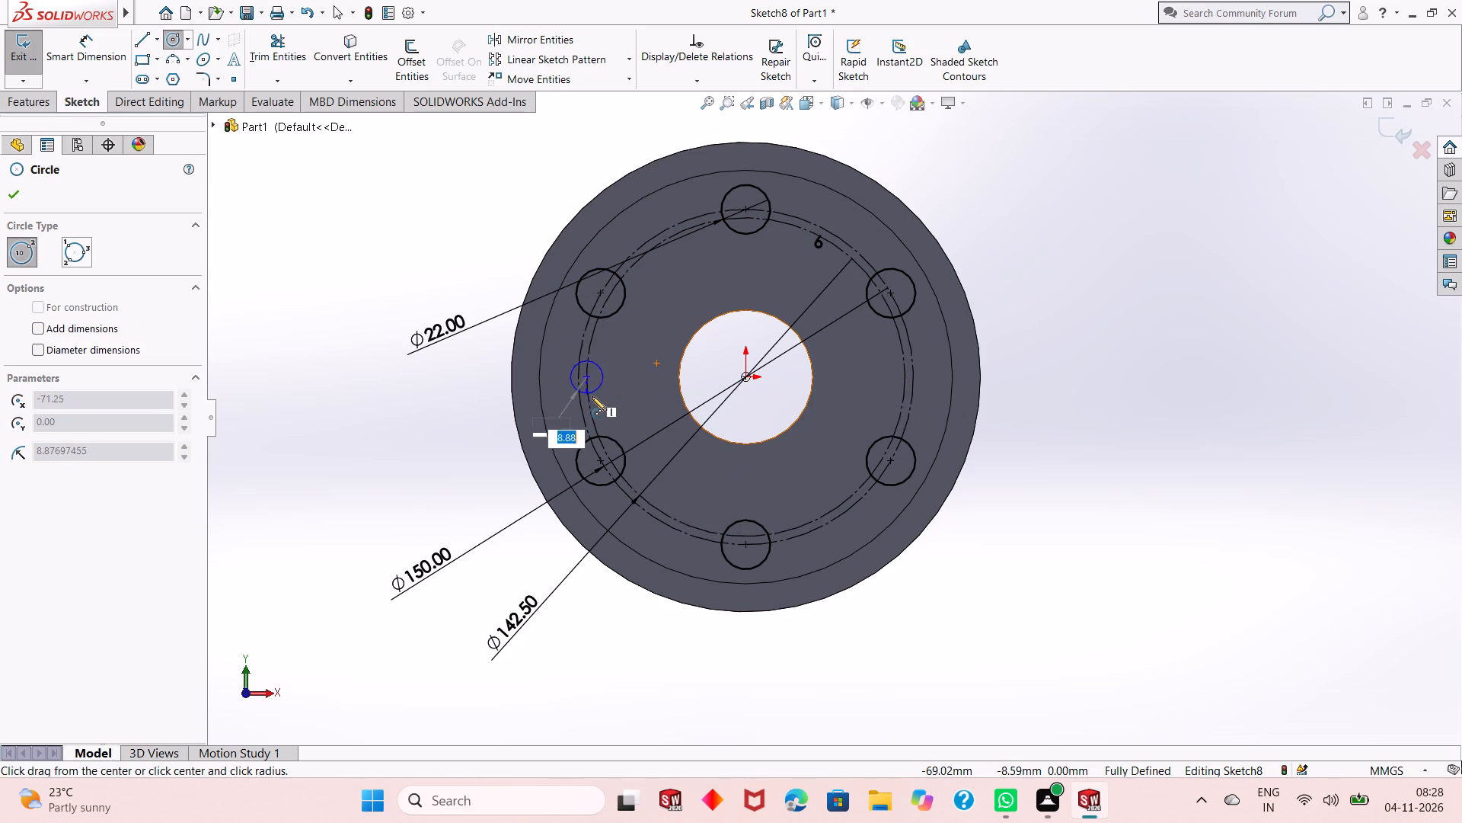
pyautogui.click(592, 396)
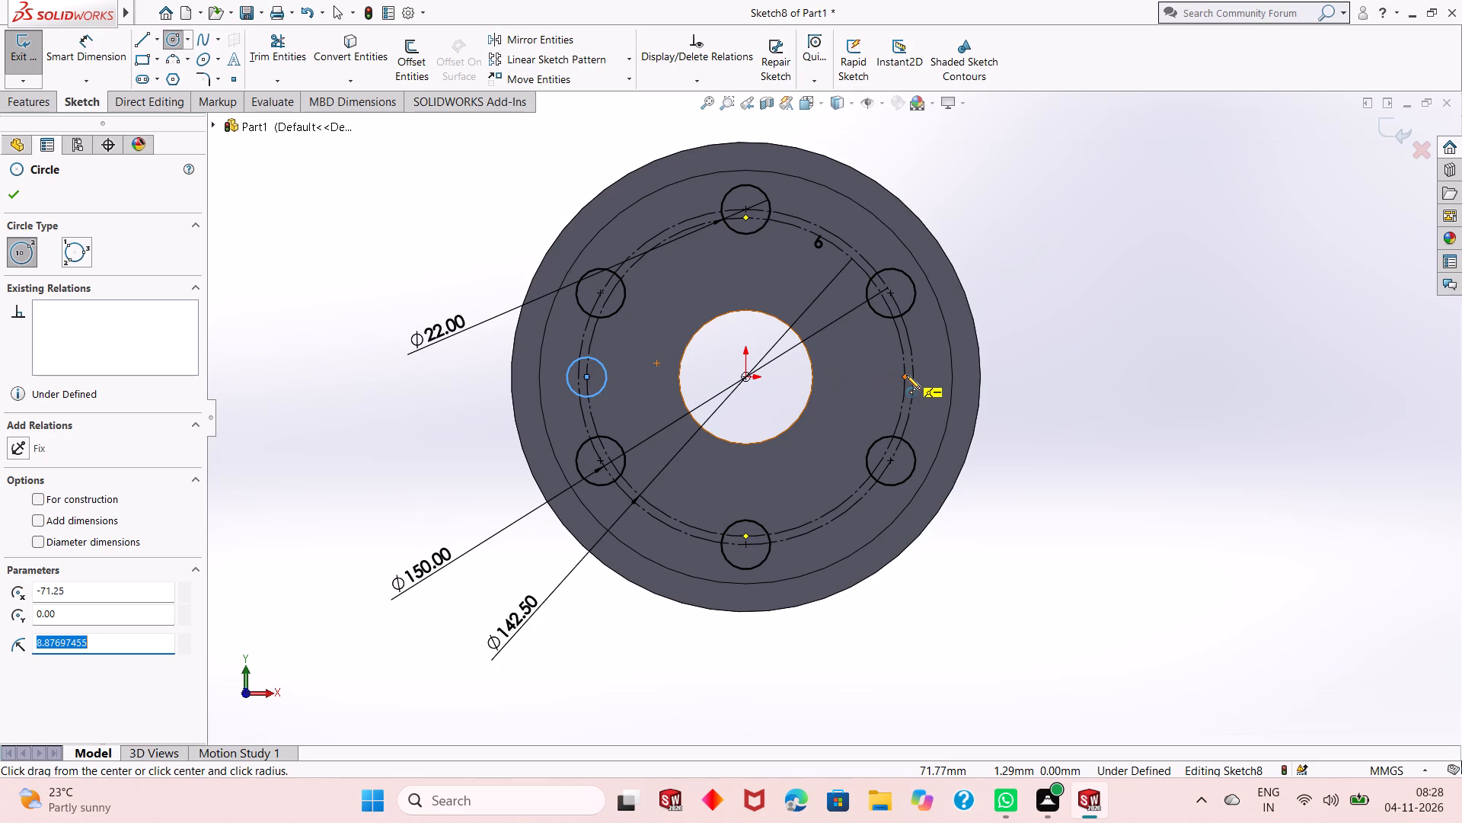
pyautogui.click(906, 376)
pyautogui.click(908, 396)
pyautogui.rightClick(1035, 198)
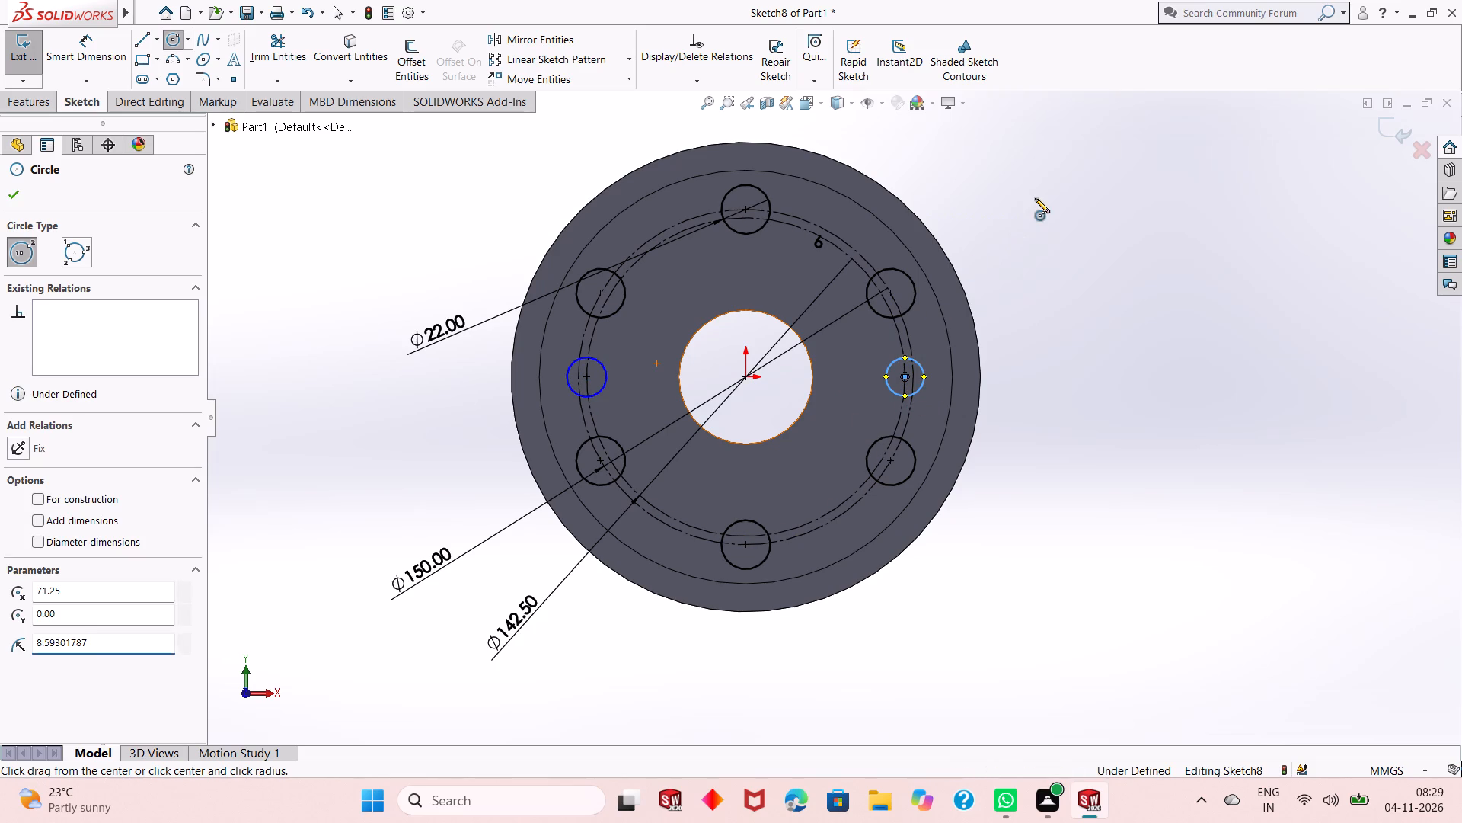
pyautogui.click(1060, 214)
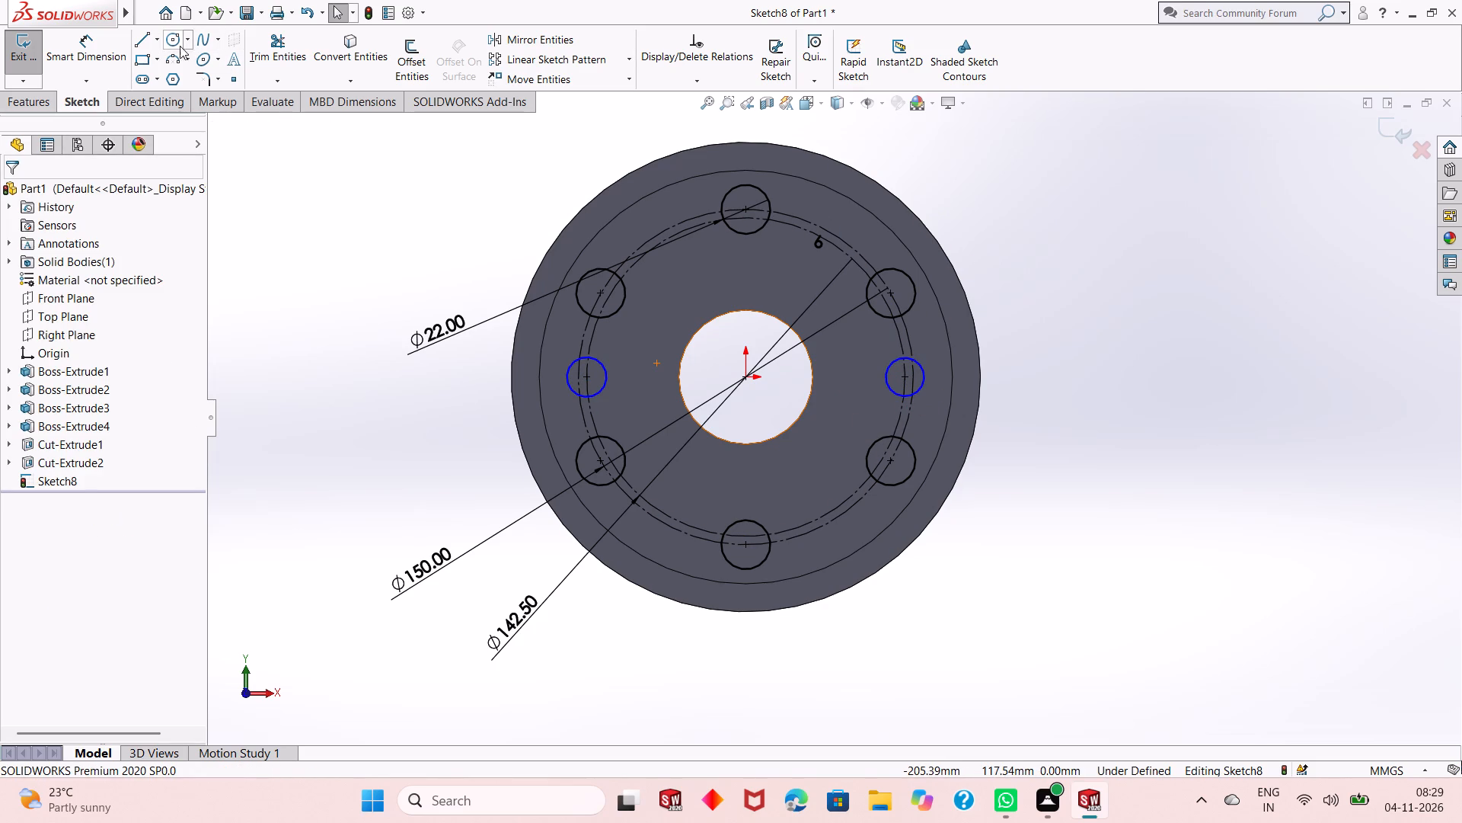
# Draw a centerline about 100 mm long from the origin toward the disc's upper left, between the top and upper-left 22 mm circles.
pyautogui.click(157, 45)
pyautogui.click(156, 81)
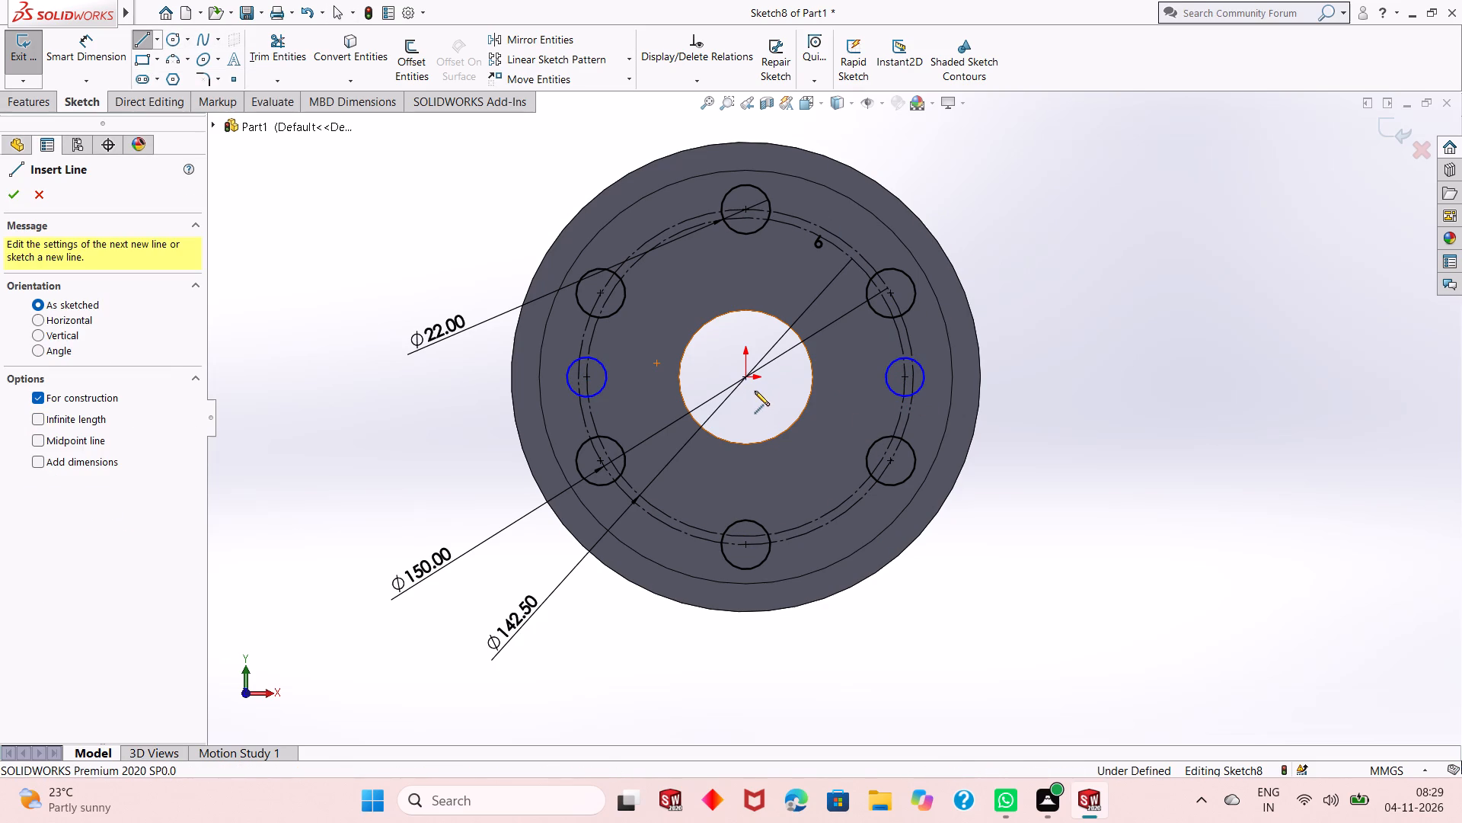
pyautogui.click(745, 377)
pyautogui.click(627, 188)
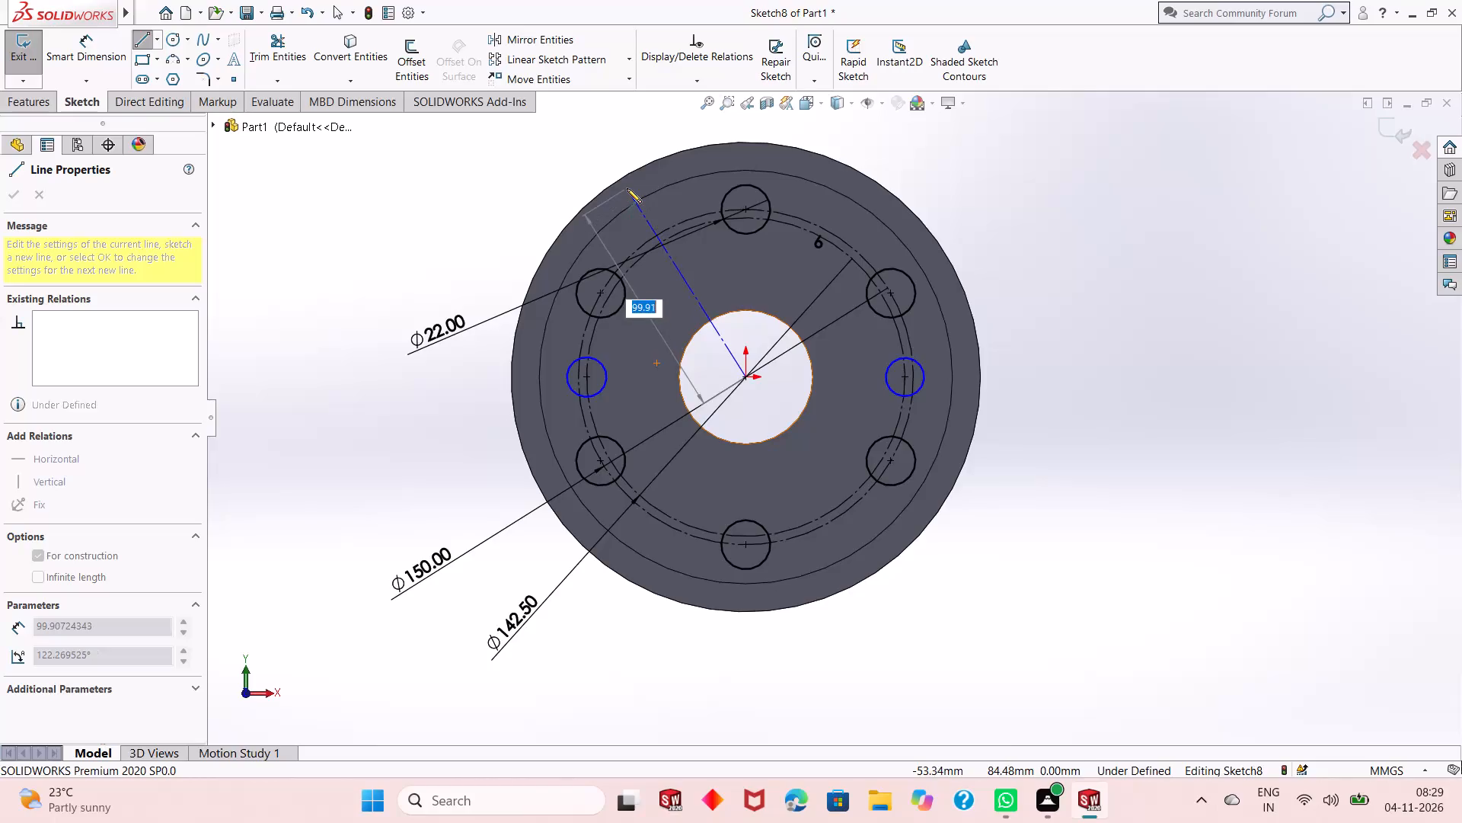
pyautogui.rightClick(627, 188)
pyautogui.click(652, 203)
# Dimension the angle between the centerline and the vertical through the origin as 30 degrees.
pyautogui.click(129, 60)
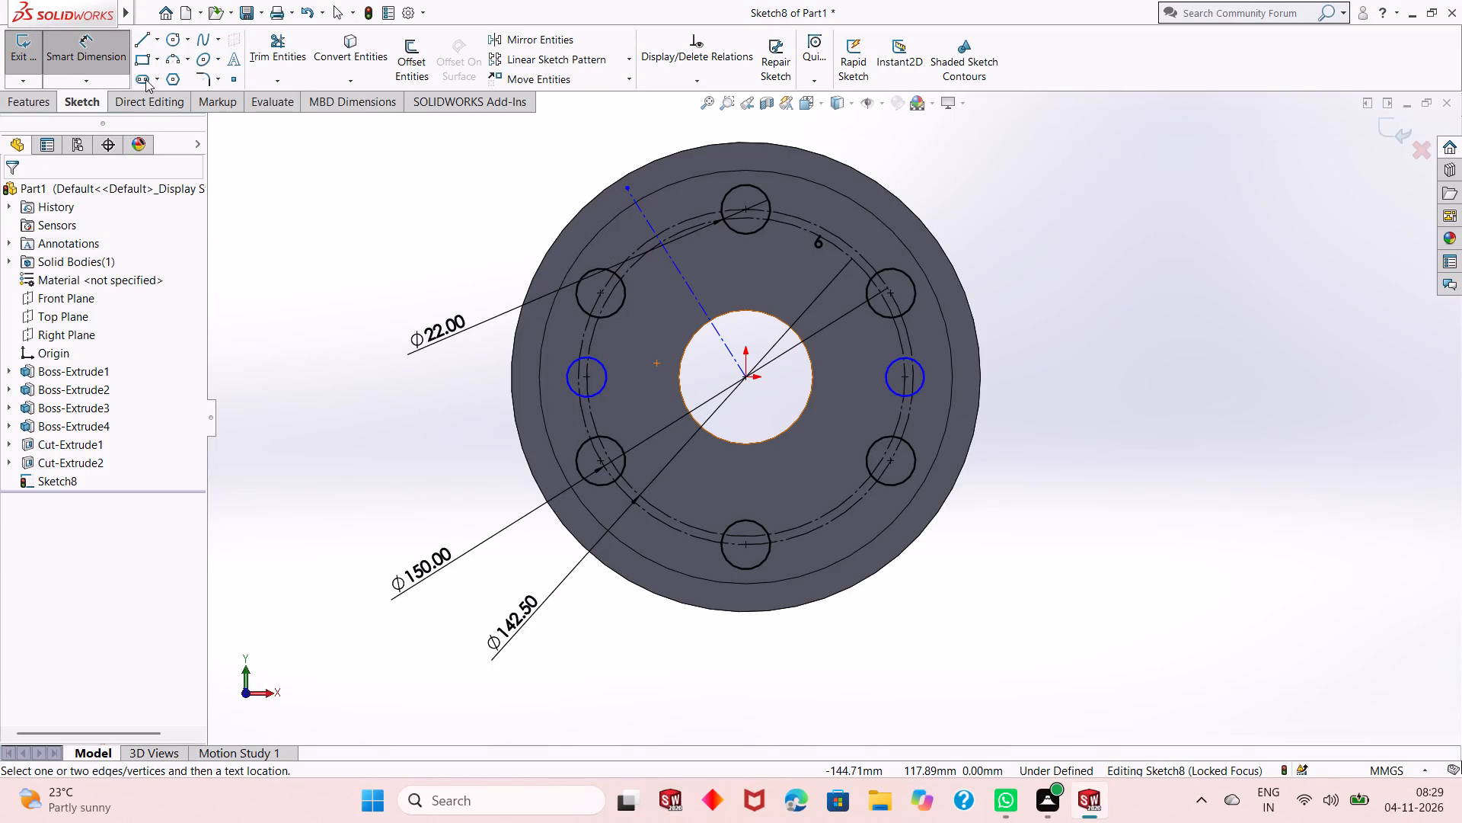
pyautogui.click(101, 50)
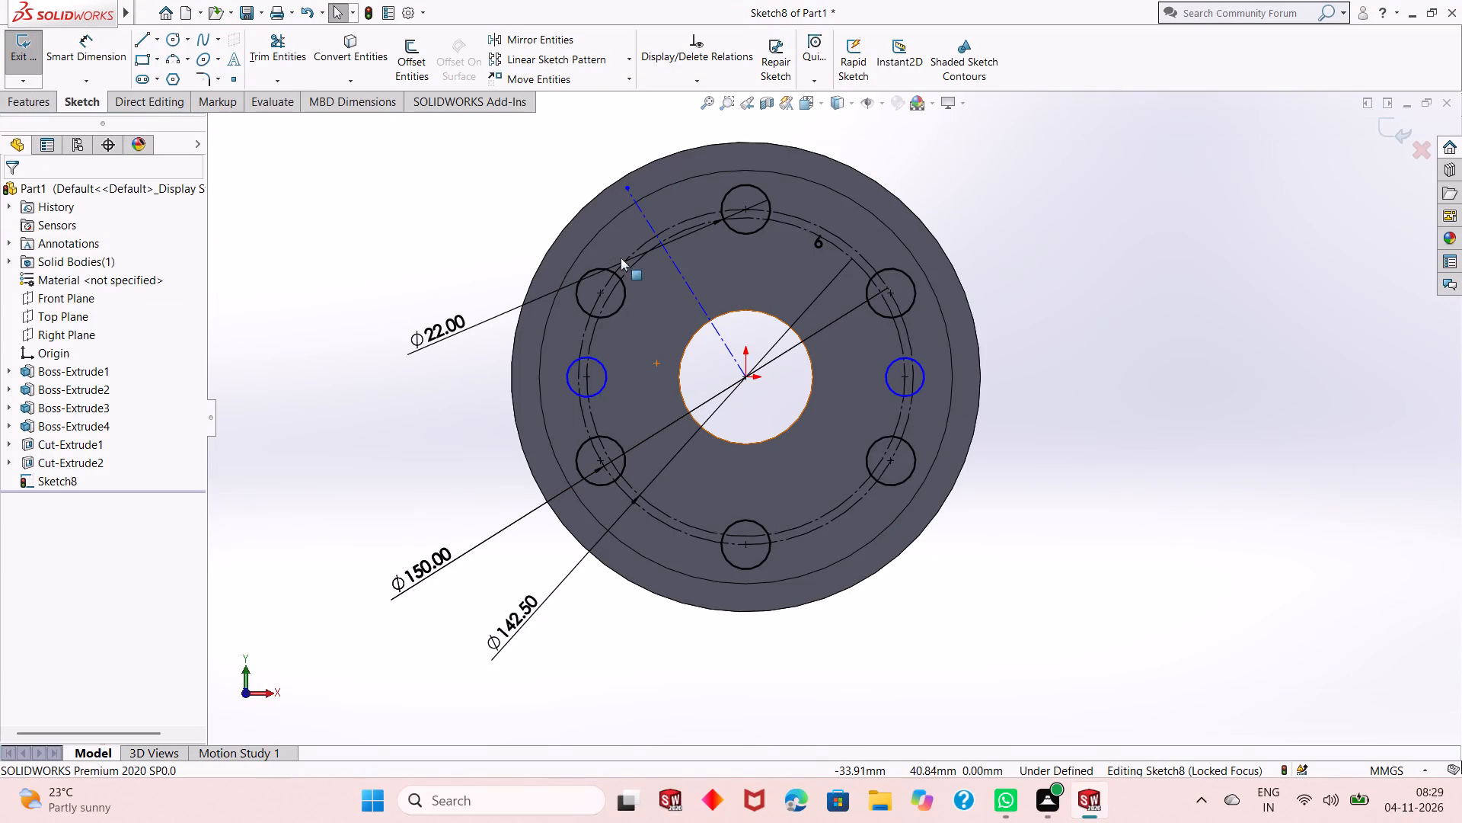
pyautogui.click(113, 44)
pyautogui.click(698, 295)
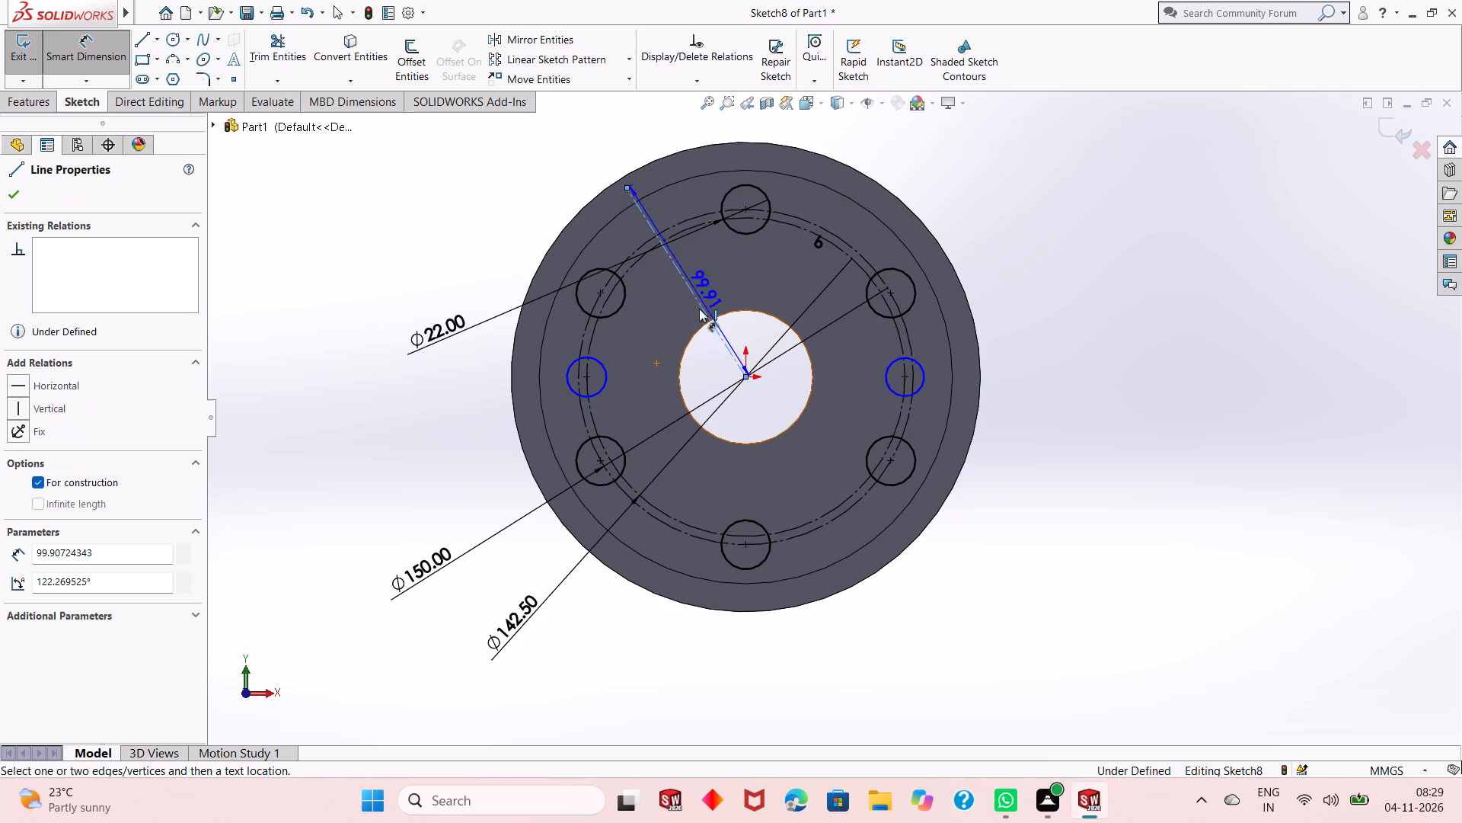
pyautogui.click(745, 379)
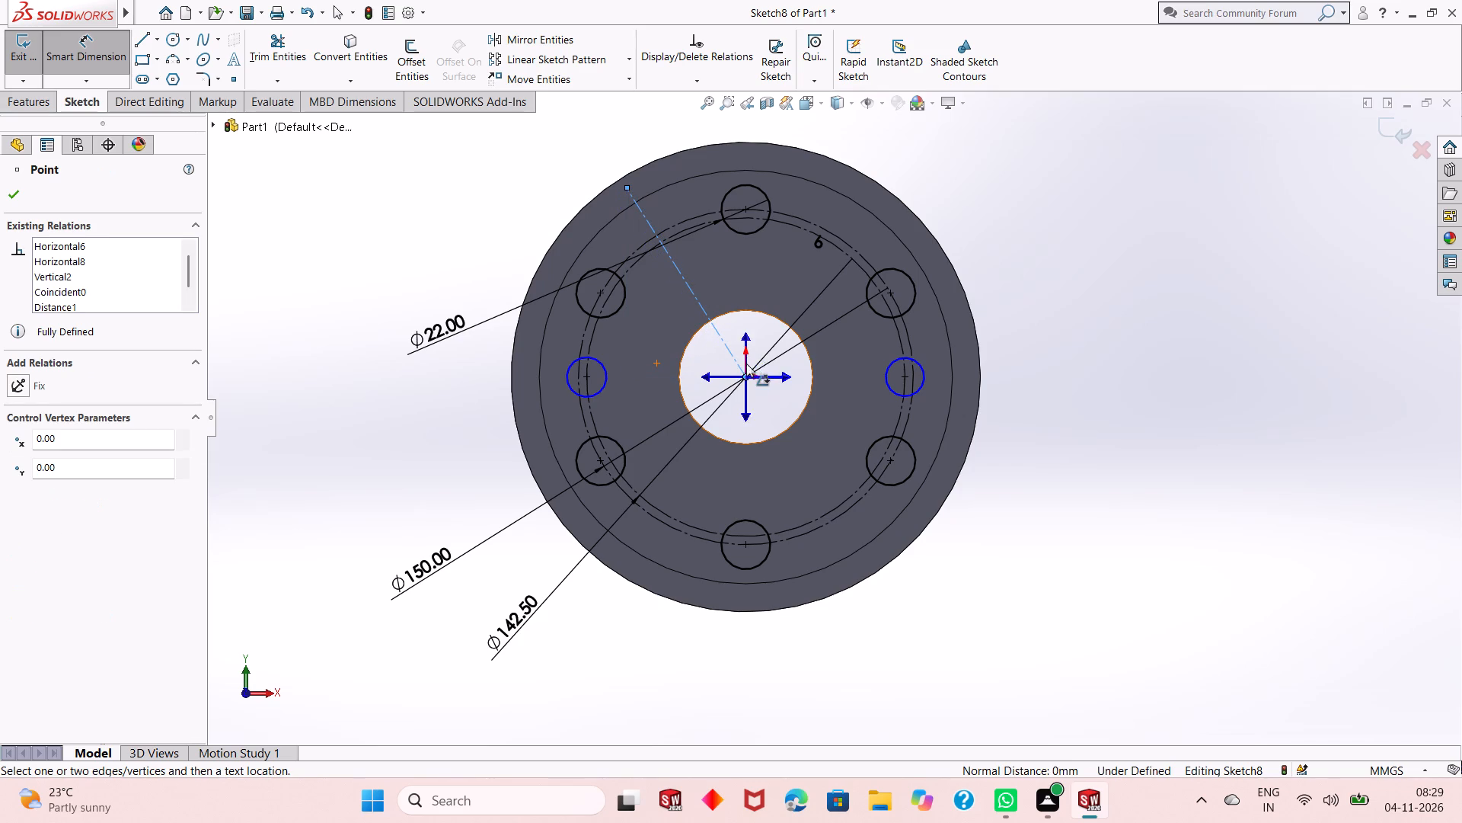
pyautogui.click(749, 335)
pyautogui.click(722, 295)
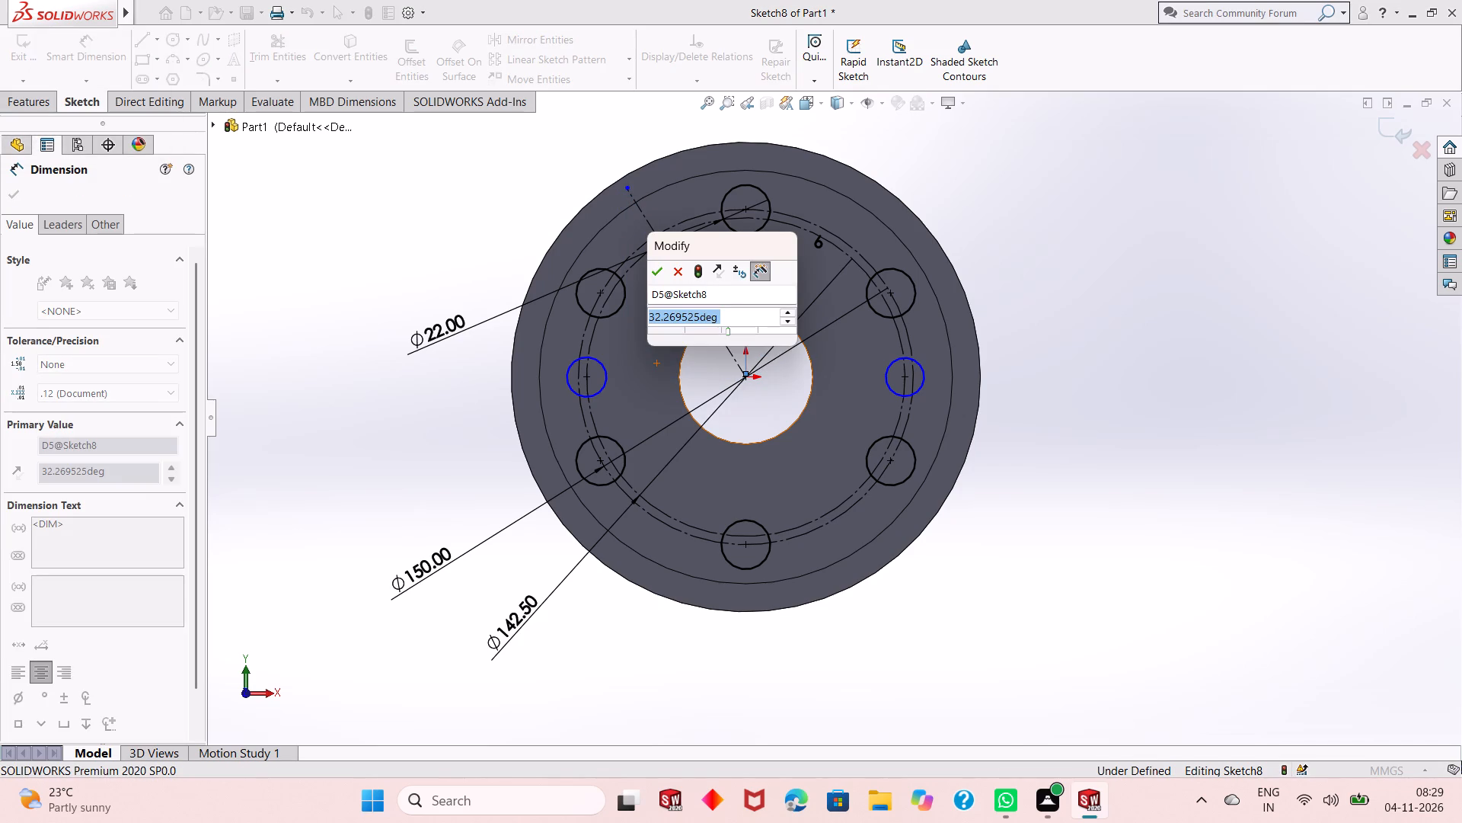
pyautogui.write('35')
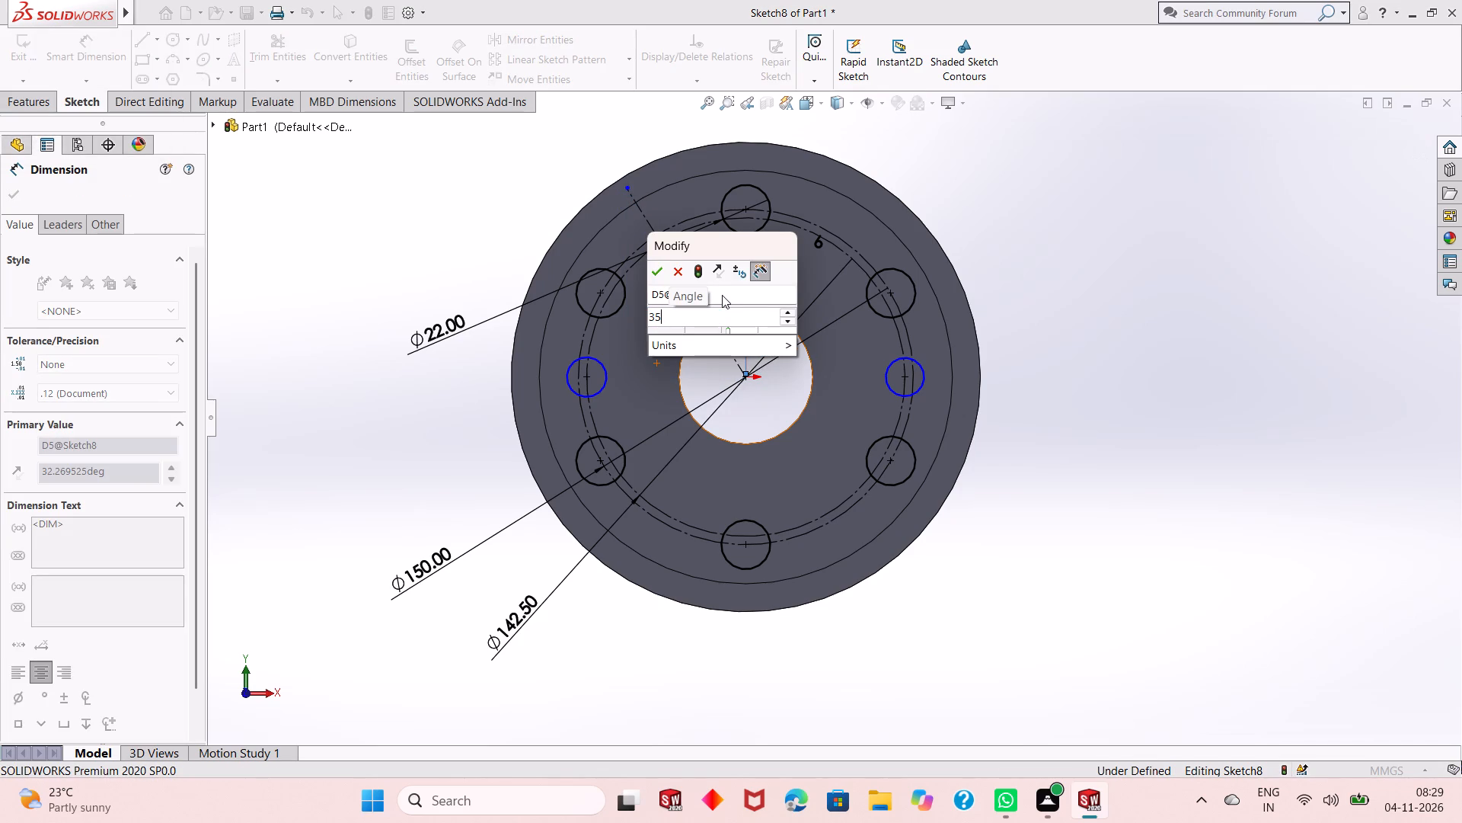
pyautogui.press('BackSpace')
pyautogui.press('0')
pyautogui.press('Return')
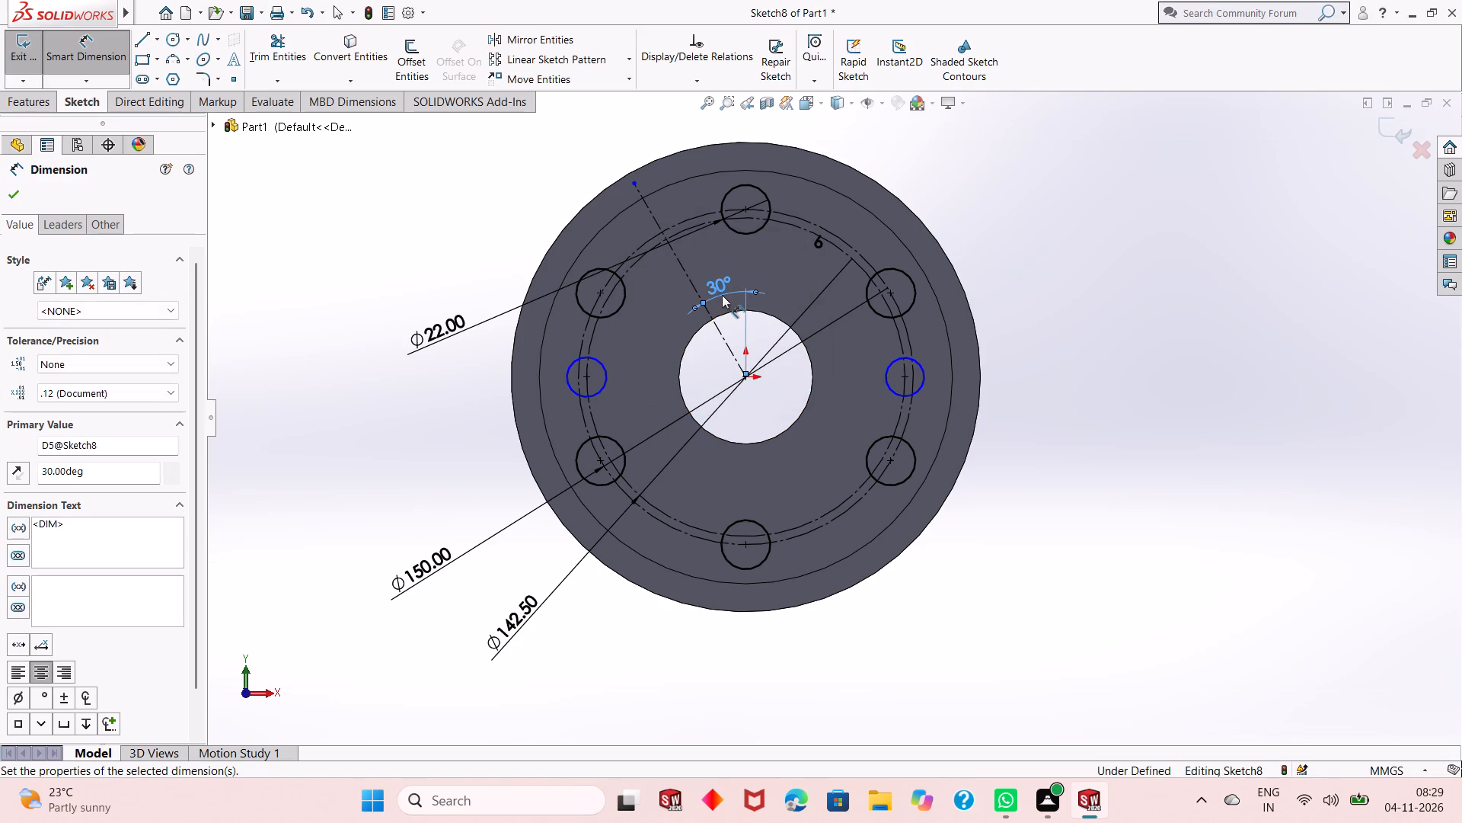
pyautogui.rightClick(1046, 227)
pyautogui.click(1088, 275)
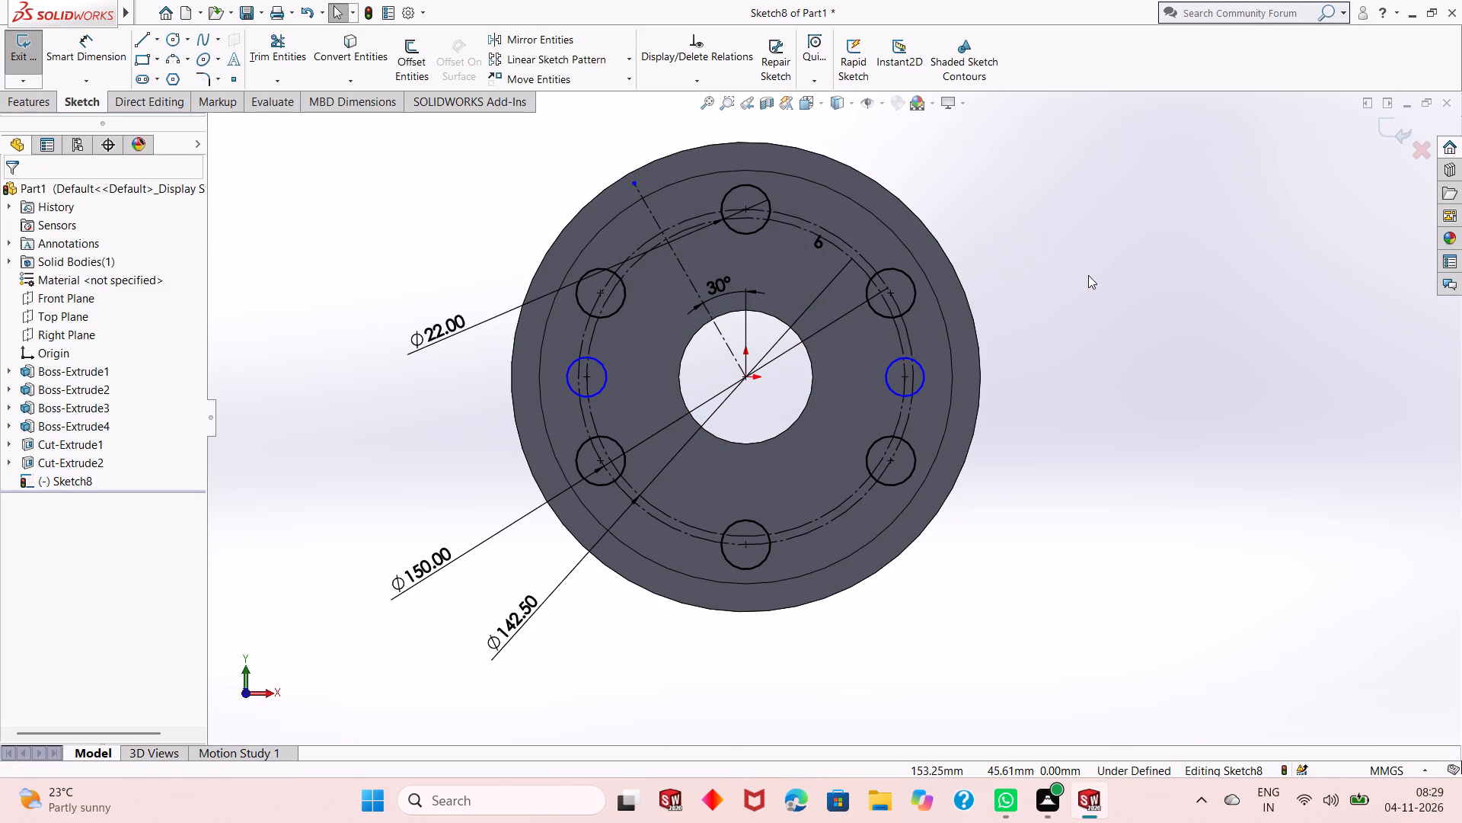
# Draw a centerline about 96 mm long from the origin toward the disc's lower right, between the bottom and lower-right 22 mm circles.
pyautogui.click(159, 39)
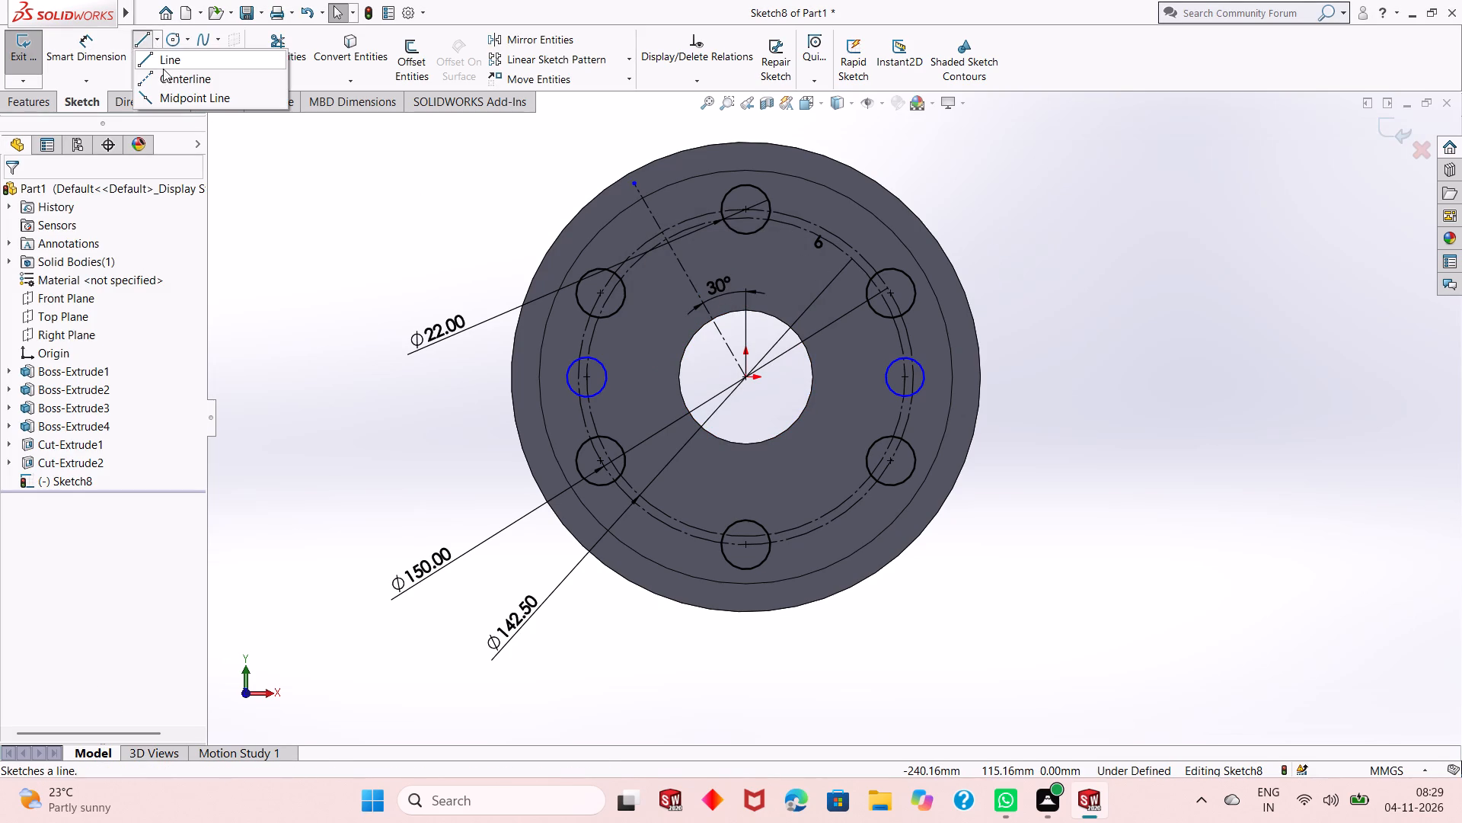
pyautogui.click(165, 75)
pyautogui.click(746, 373)
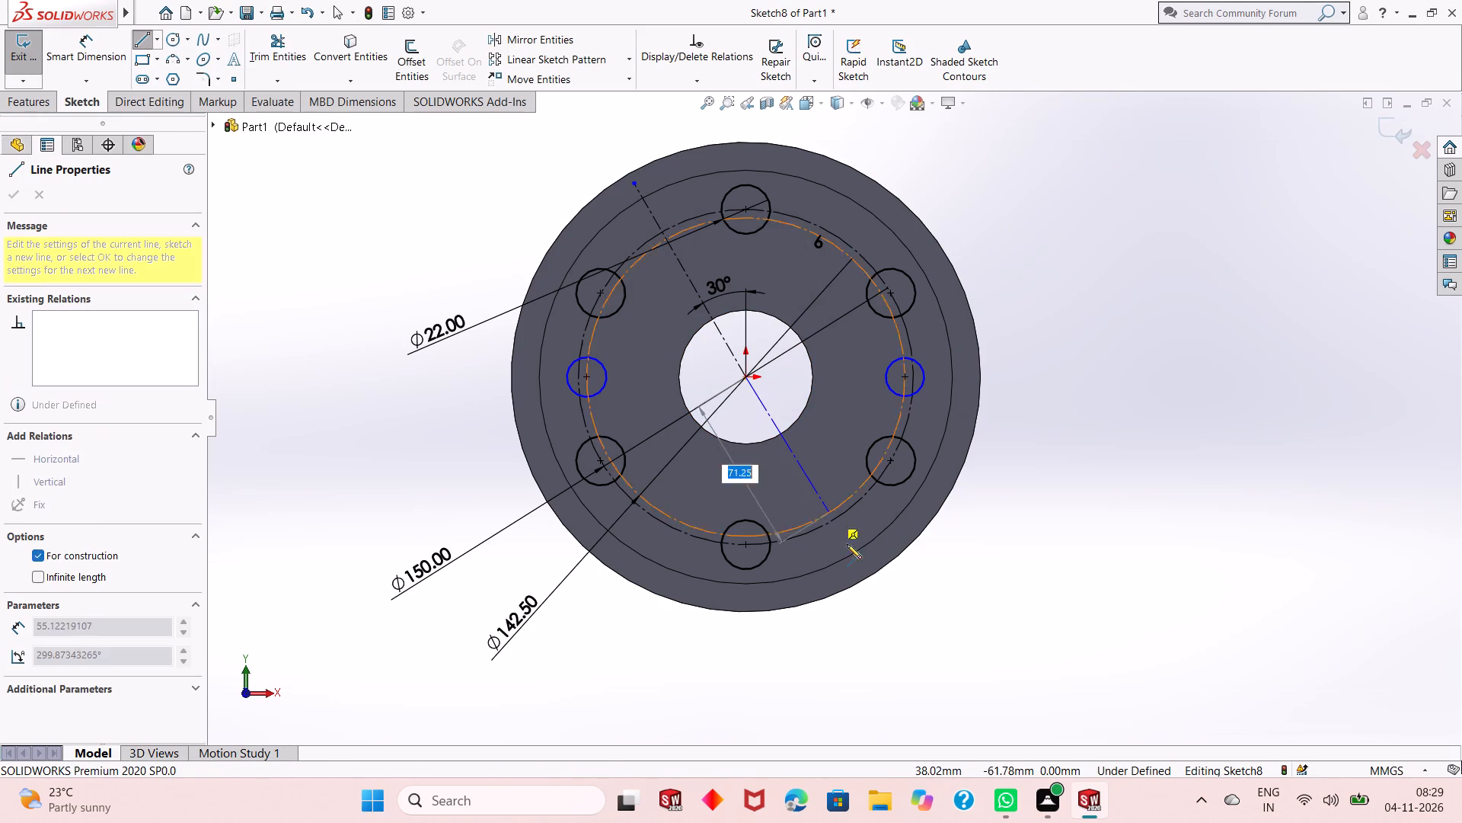
pyautogui.click(844, 568)
pyautogui.rightClick(844, 568)
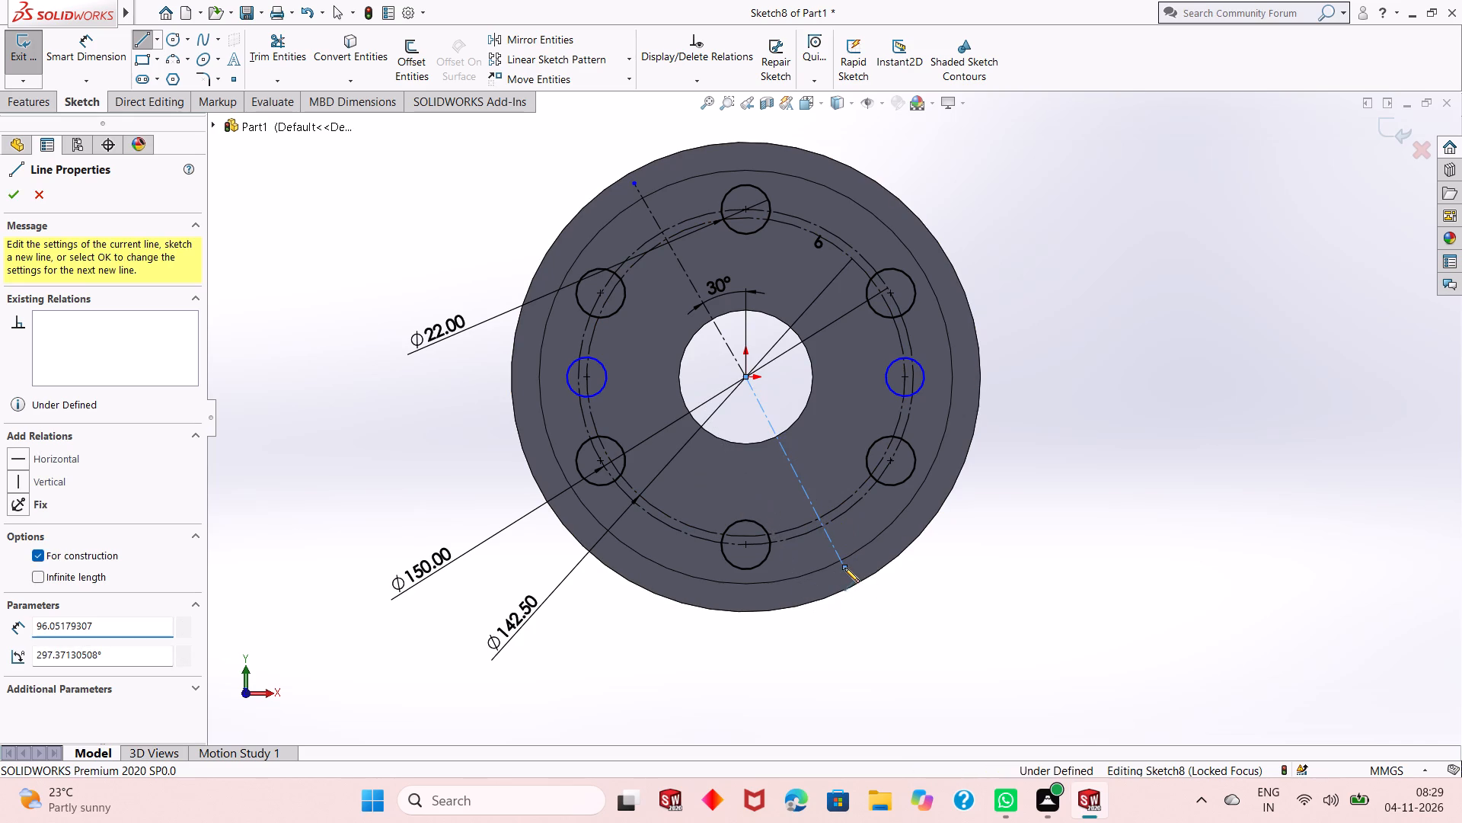
pyautogui.click(871, 578)
# Dimension the angle between the lower-right centerline and the vertical through the origin as 30 degrees.
pyautogui.click(110, 52)
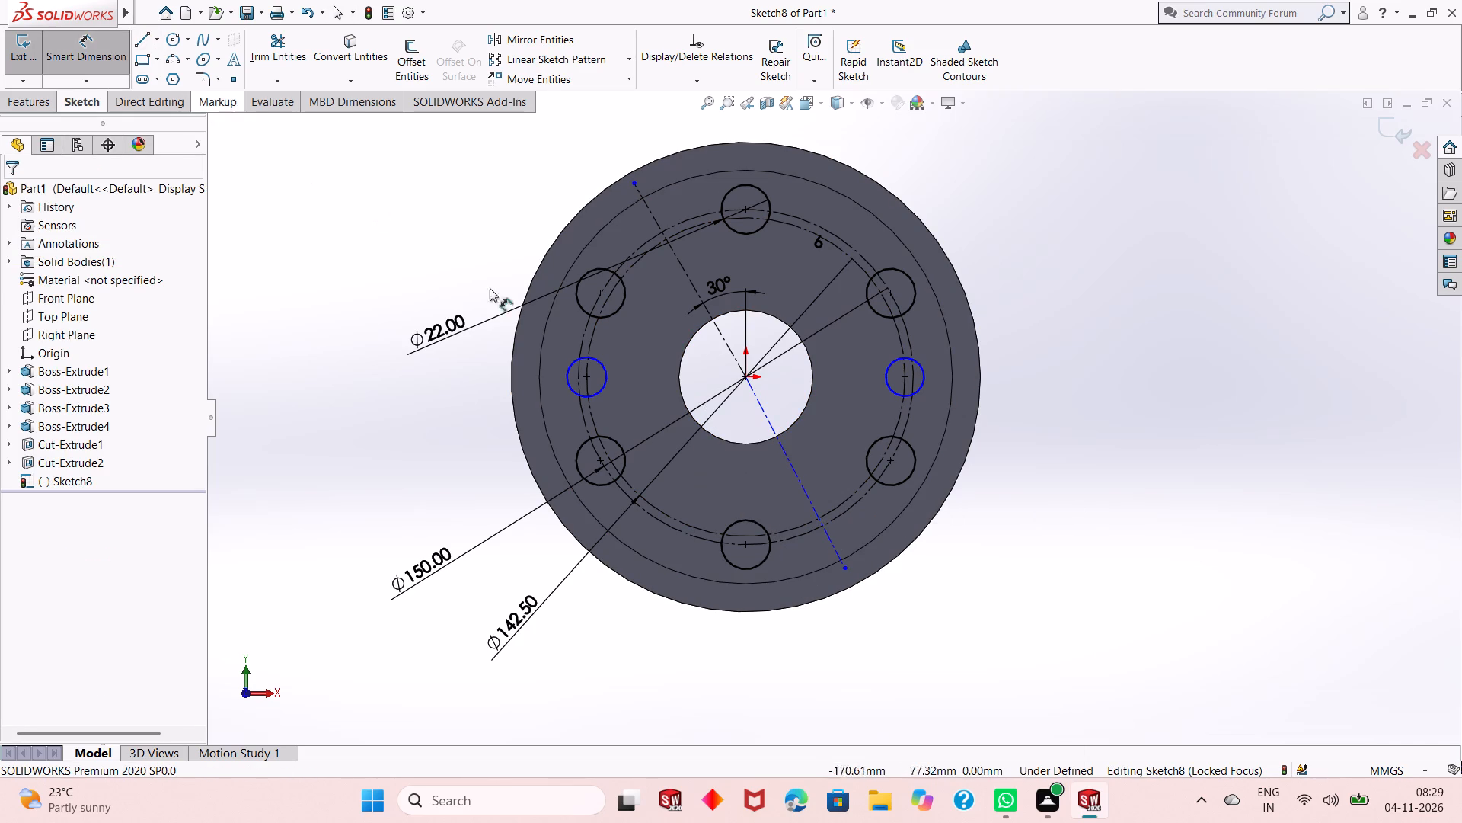
pyautogui.click(833, 541)
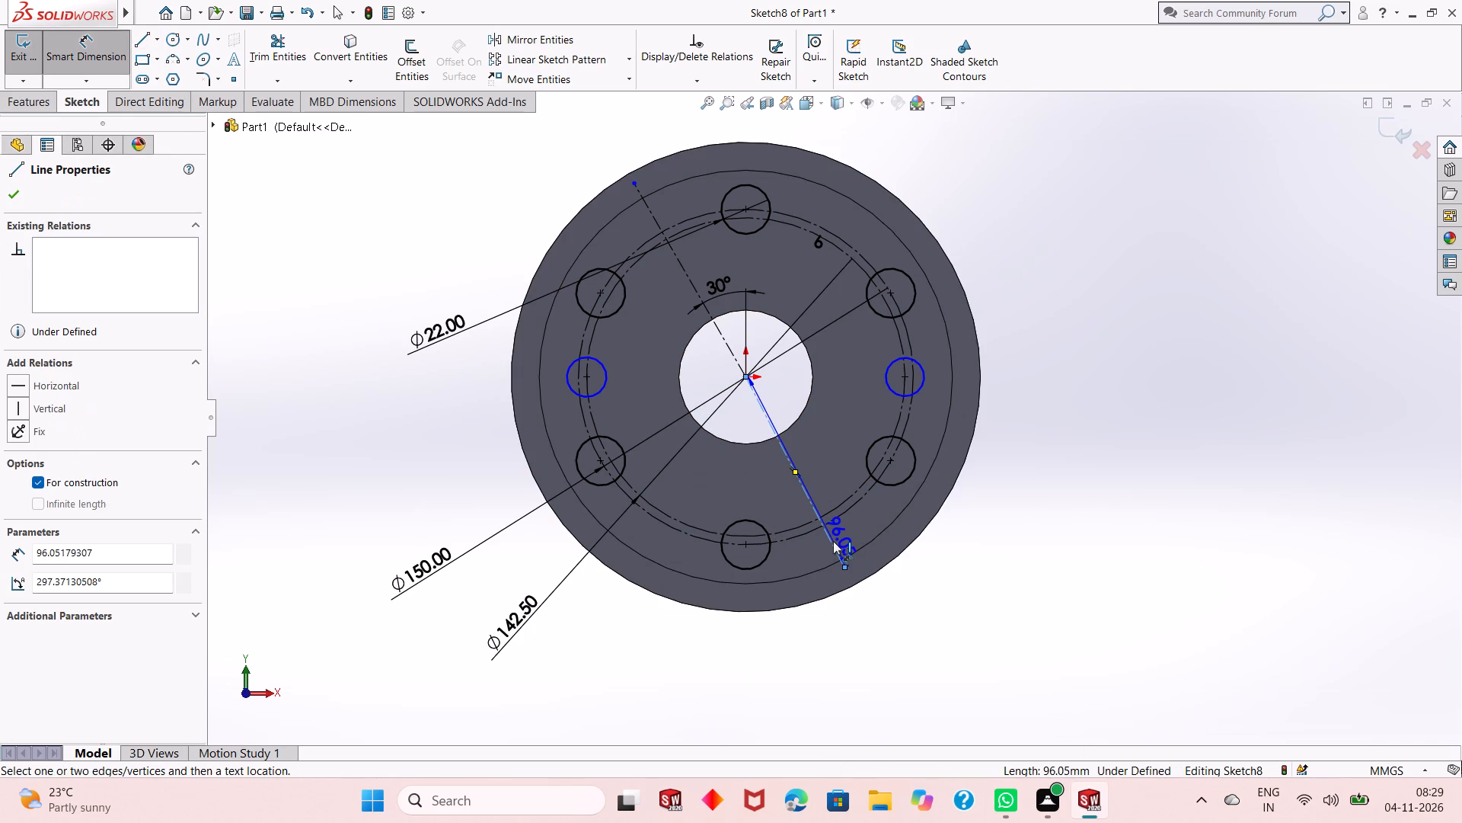
pyautogui.click(743, 378)
pyautogui.click(744, 421)
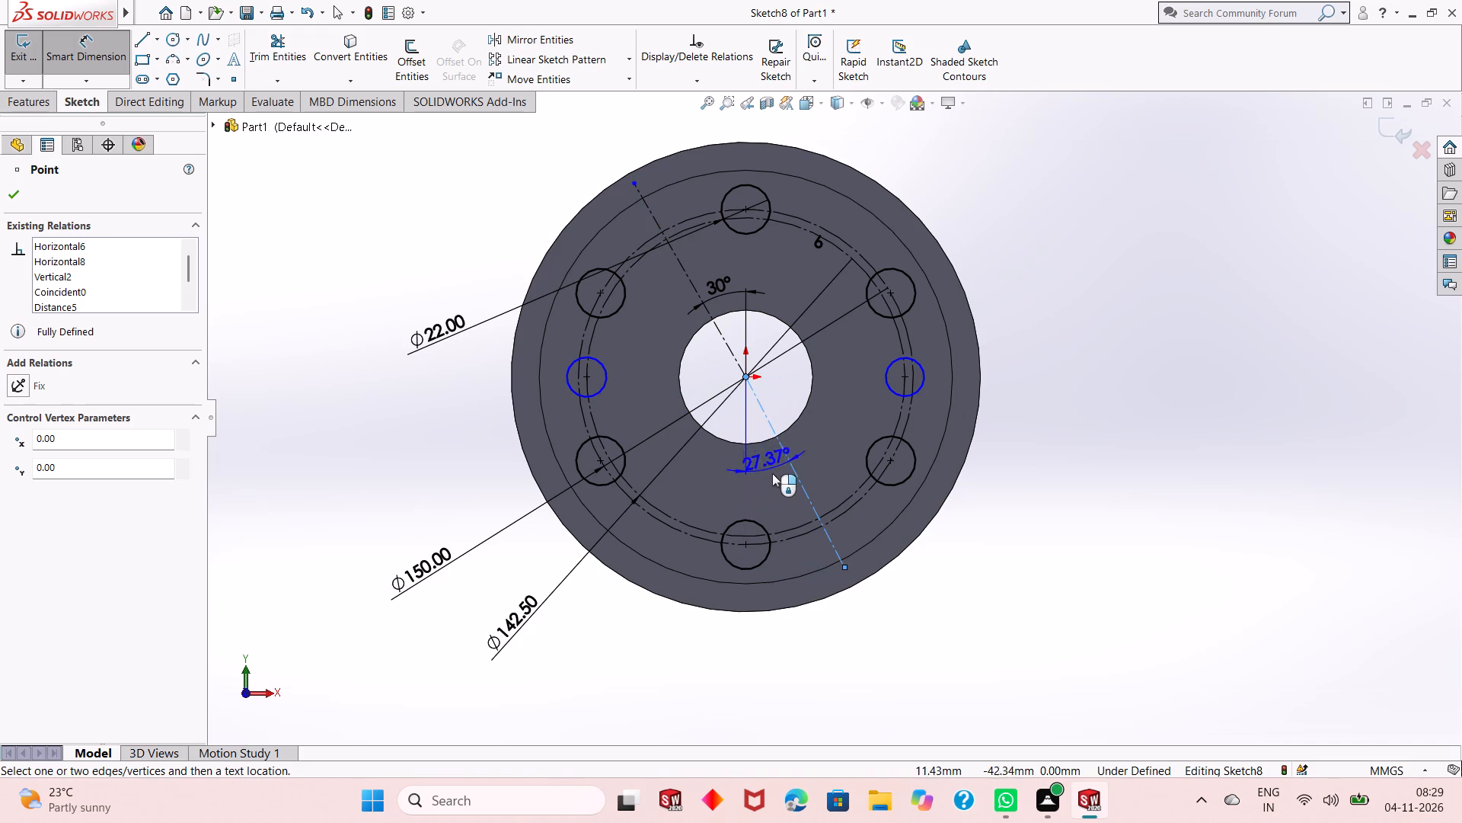
pyautogui.click(783, 487)
pyautogui.write('30')
pyautogui.press('Return')
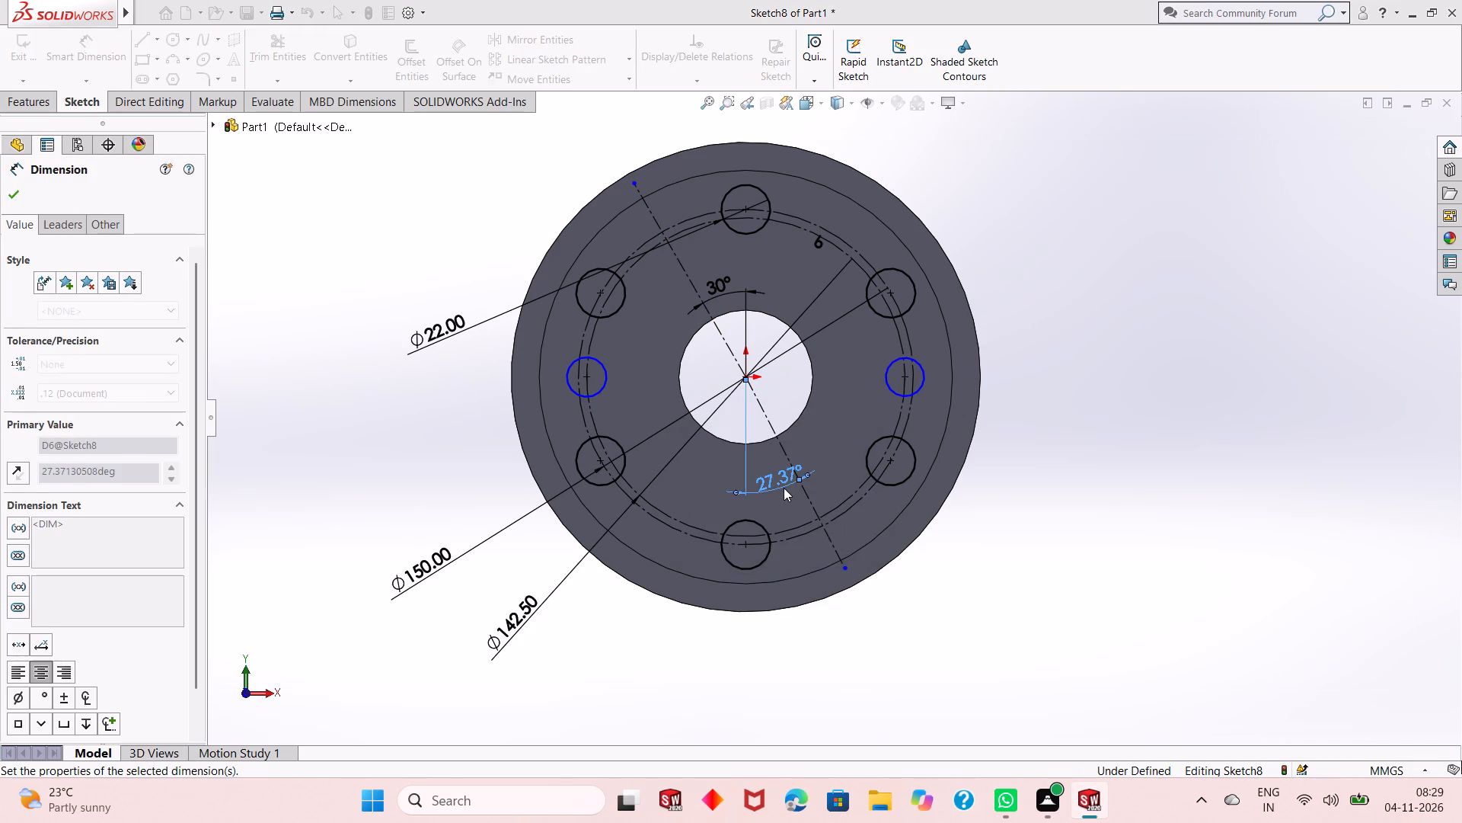
pyautogui.rightClick(1037, 286)
pyautogui.click(1065, 333)
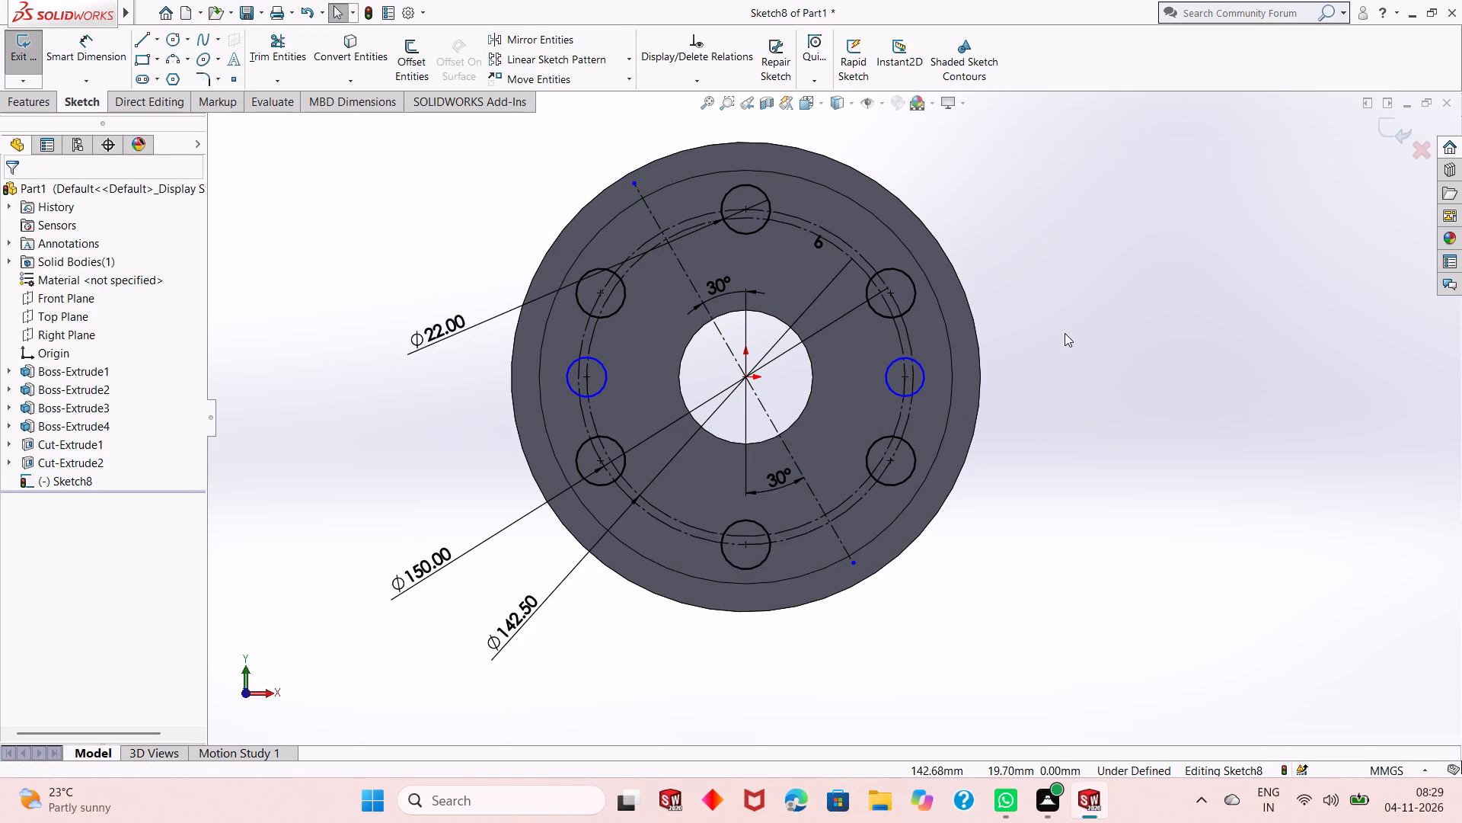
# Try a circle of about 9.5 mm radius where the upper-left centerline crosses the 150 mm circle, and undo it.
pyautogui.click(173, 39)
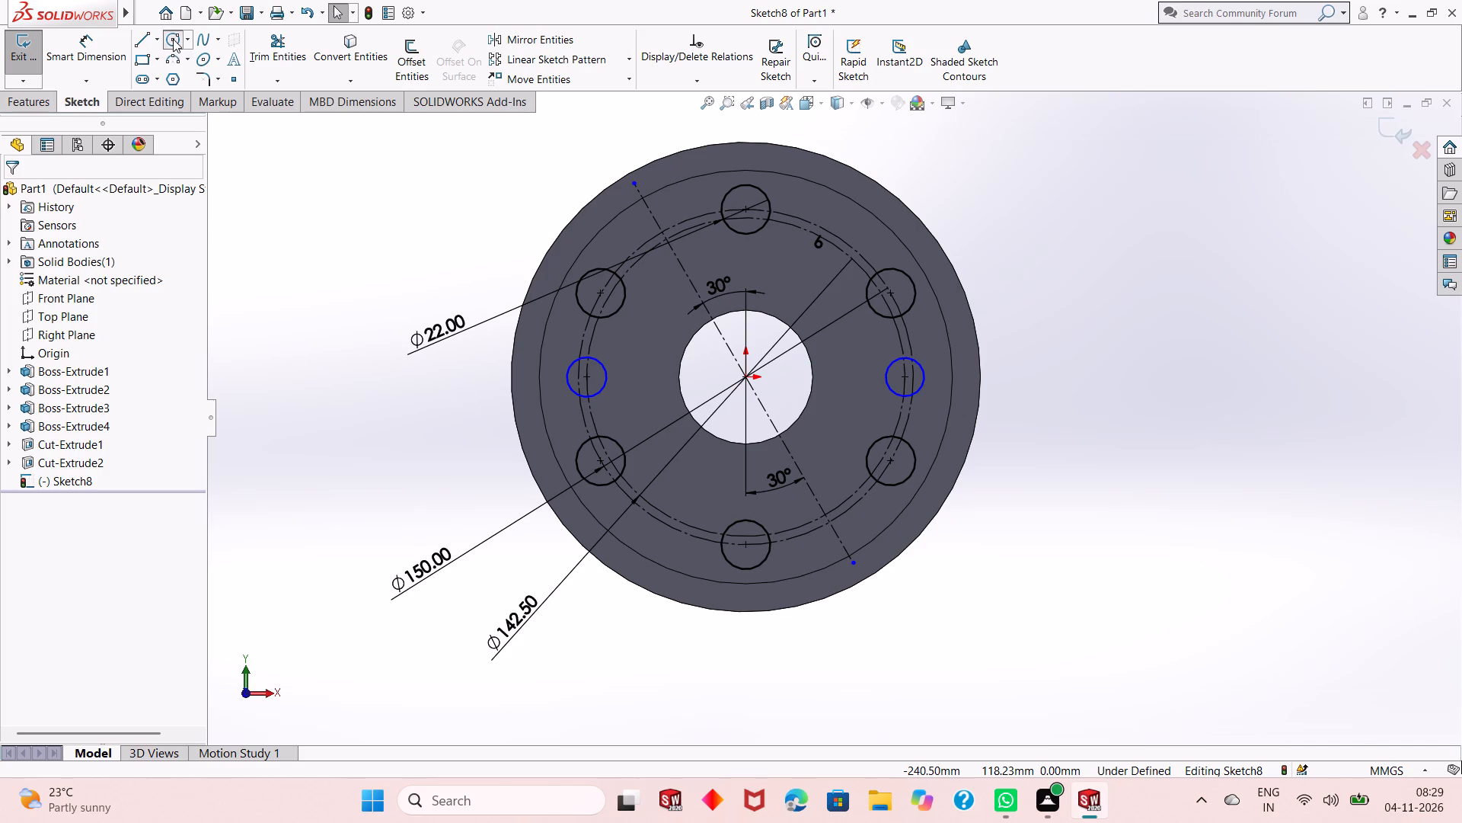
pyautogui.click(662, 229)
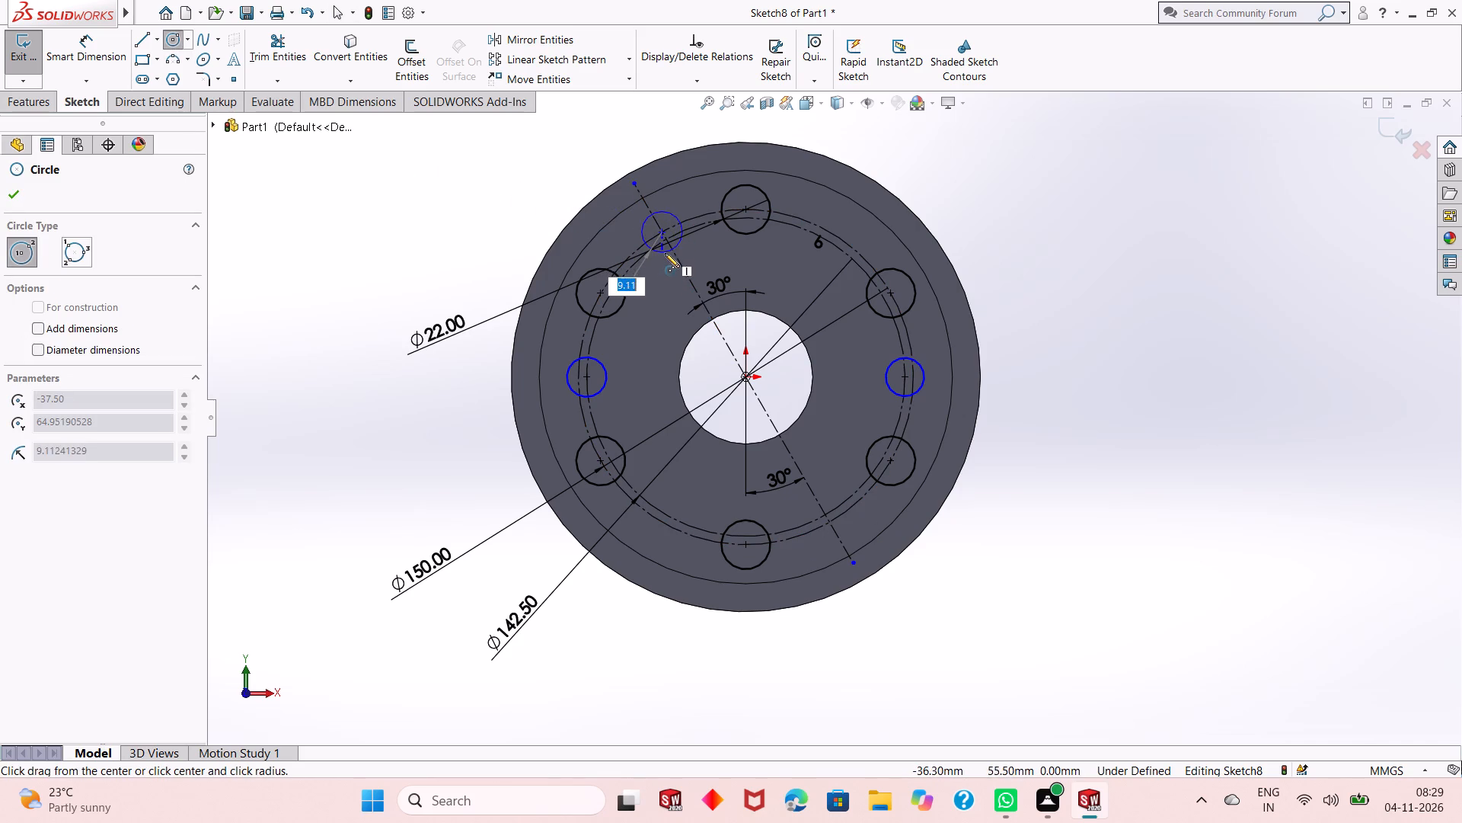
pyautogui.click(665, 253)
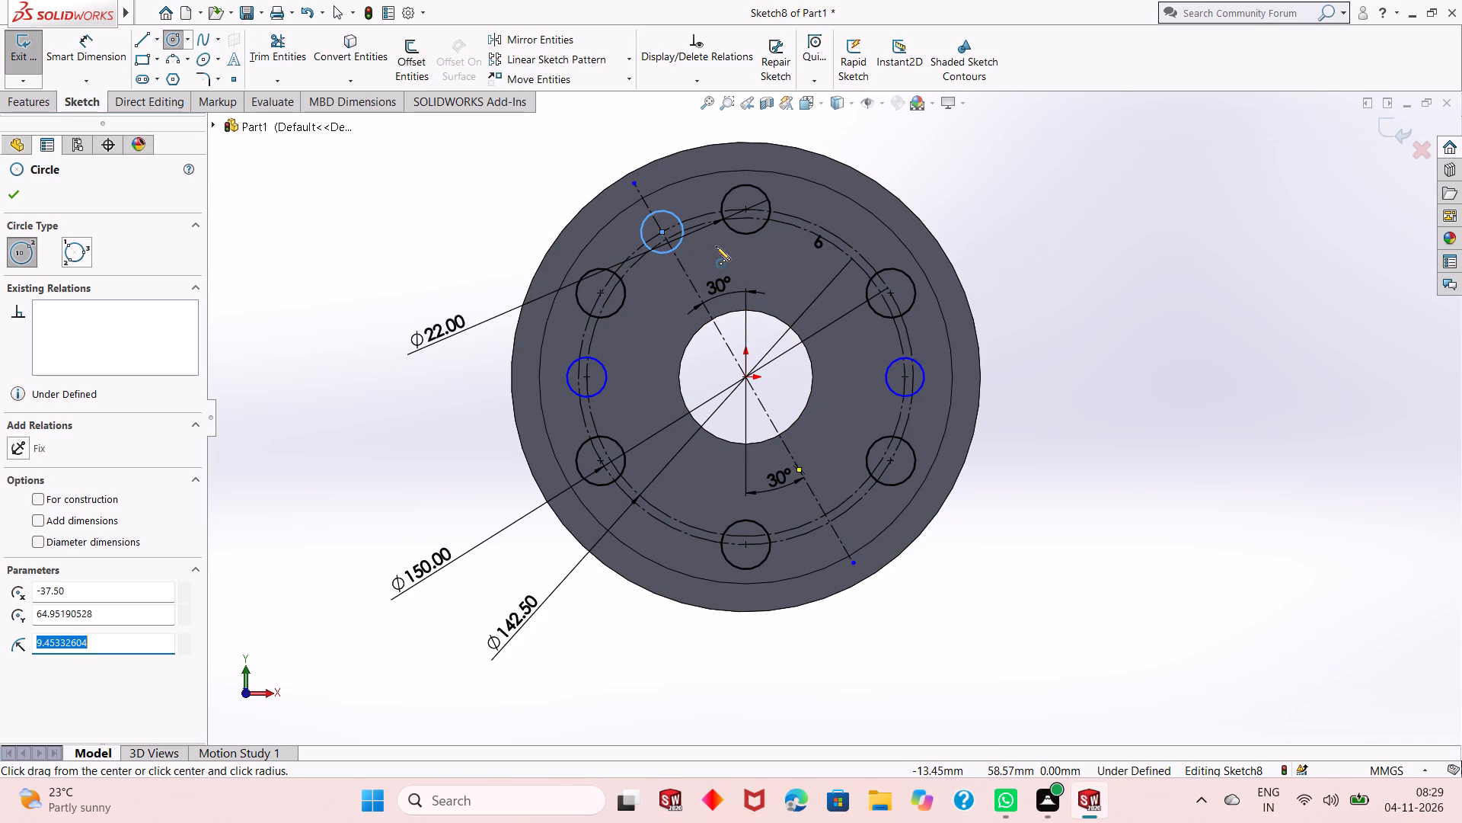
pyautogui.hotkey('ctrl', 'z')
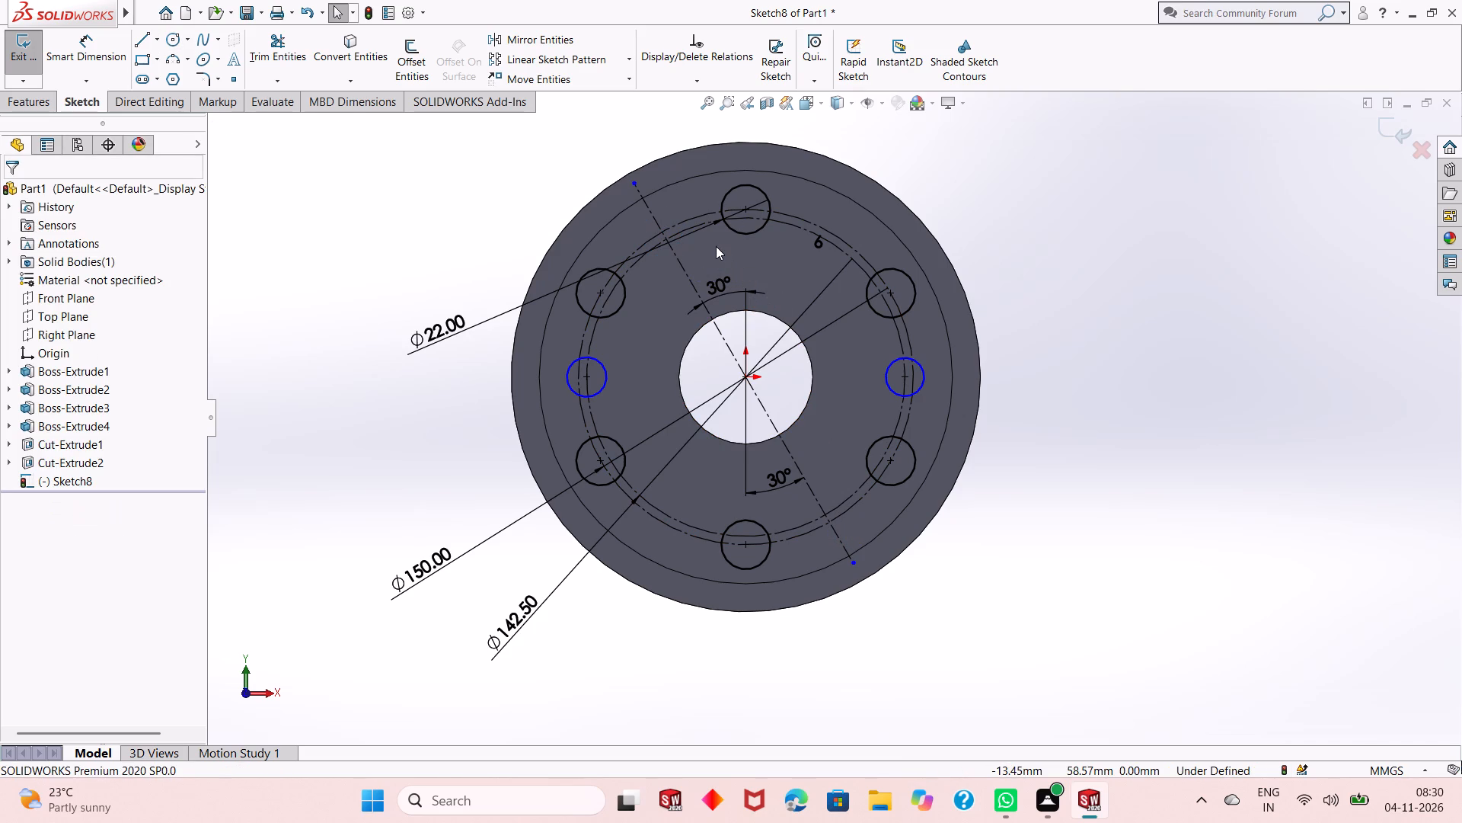
# Draw two circles of about 9 mm radius on the upper-left and lower-right centerlines, centred near their crossings with the 142.5 mm construction circle.
pyautogui.scroll(-1, 716, 246)
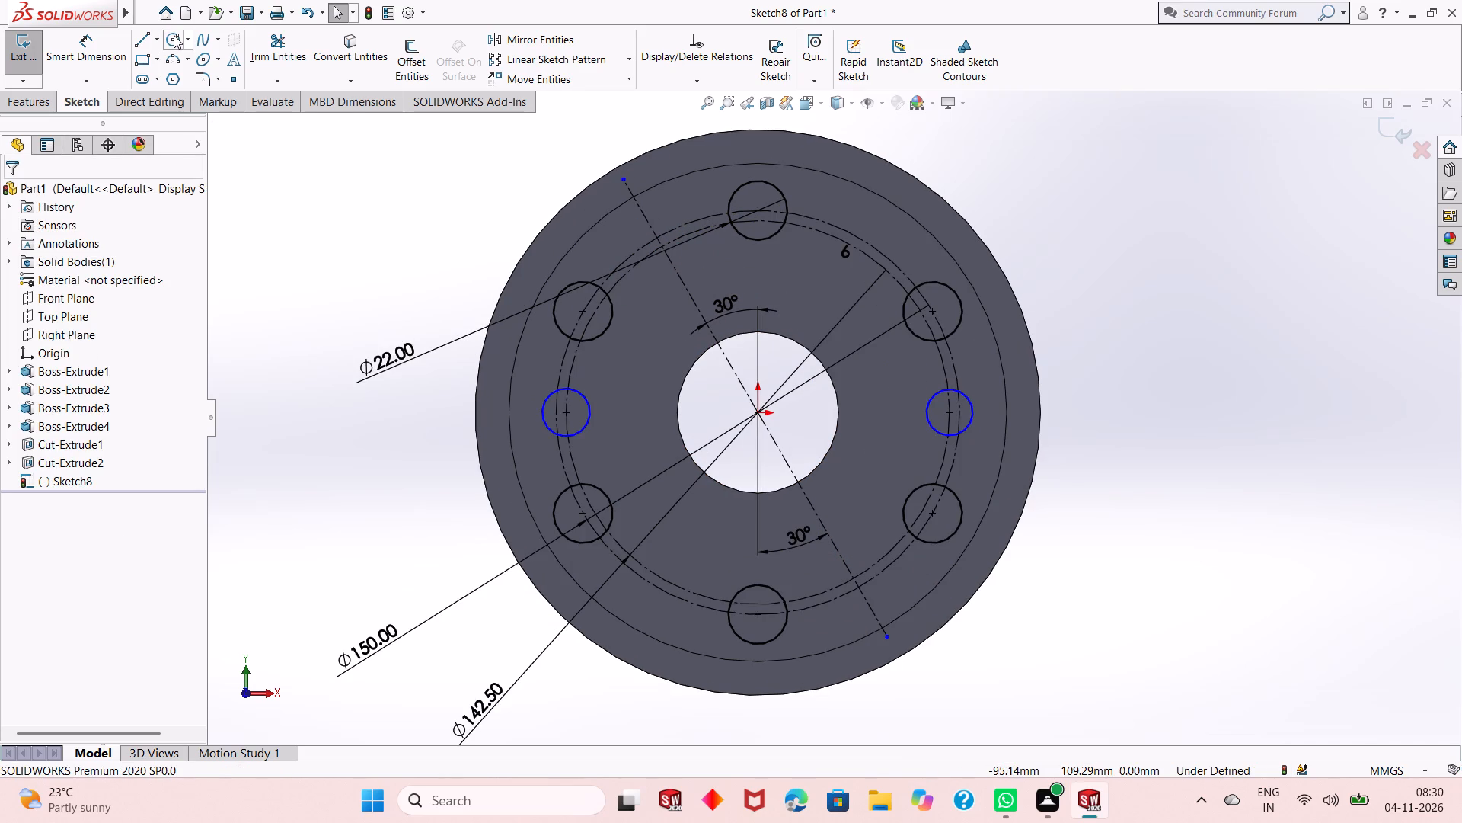
pyautogui.click(174, 35)
pyautogui.scroll(-4, 710, 283)
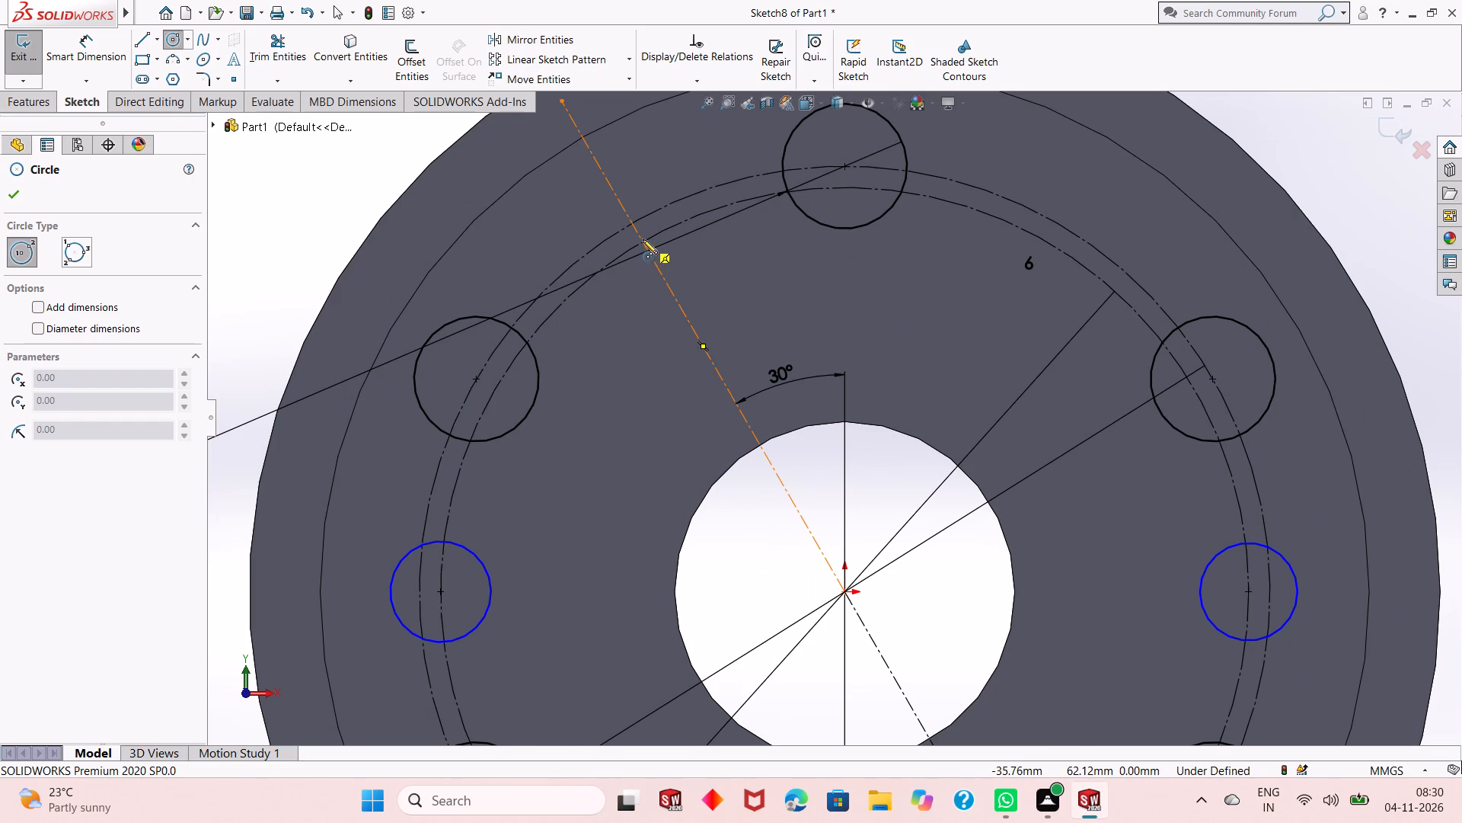
pyautogui.click(643, 239)
pyautogui.click(644, 290)
pyautogui.scroll(1, 661, 296)
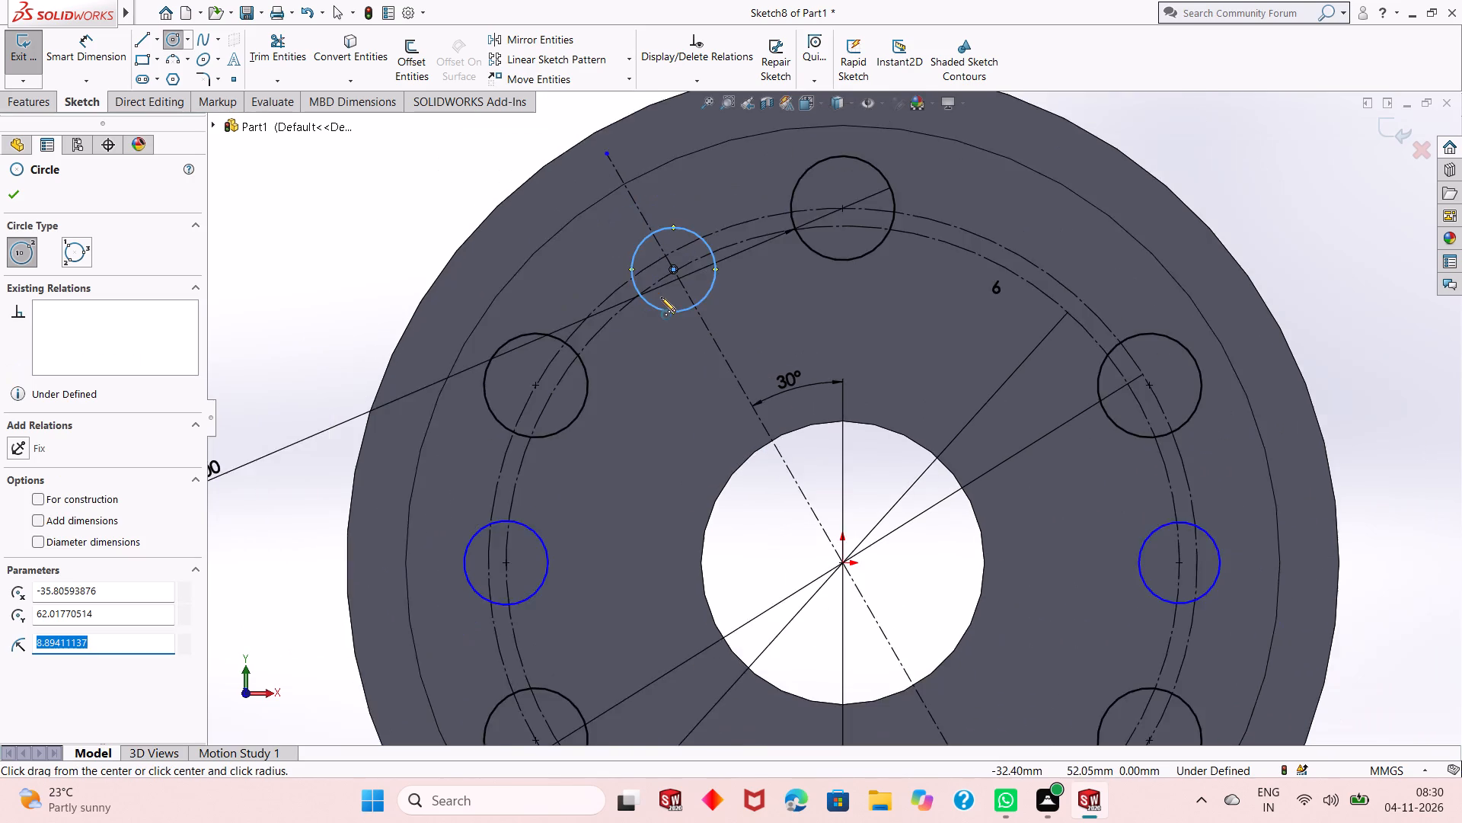
pyautogui.scroll(3, 661, 297)
pyautogui.scroll(-2, 929, 684)
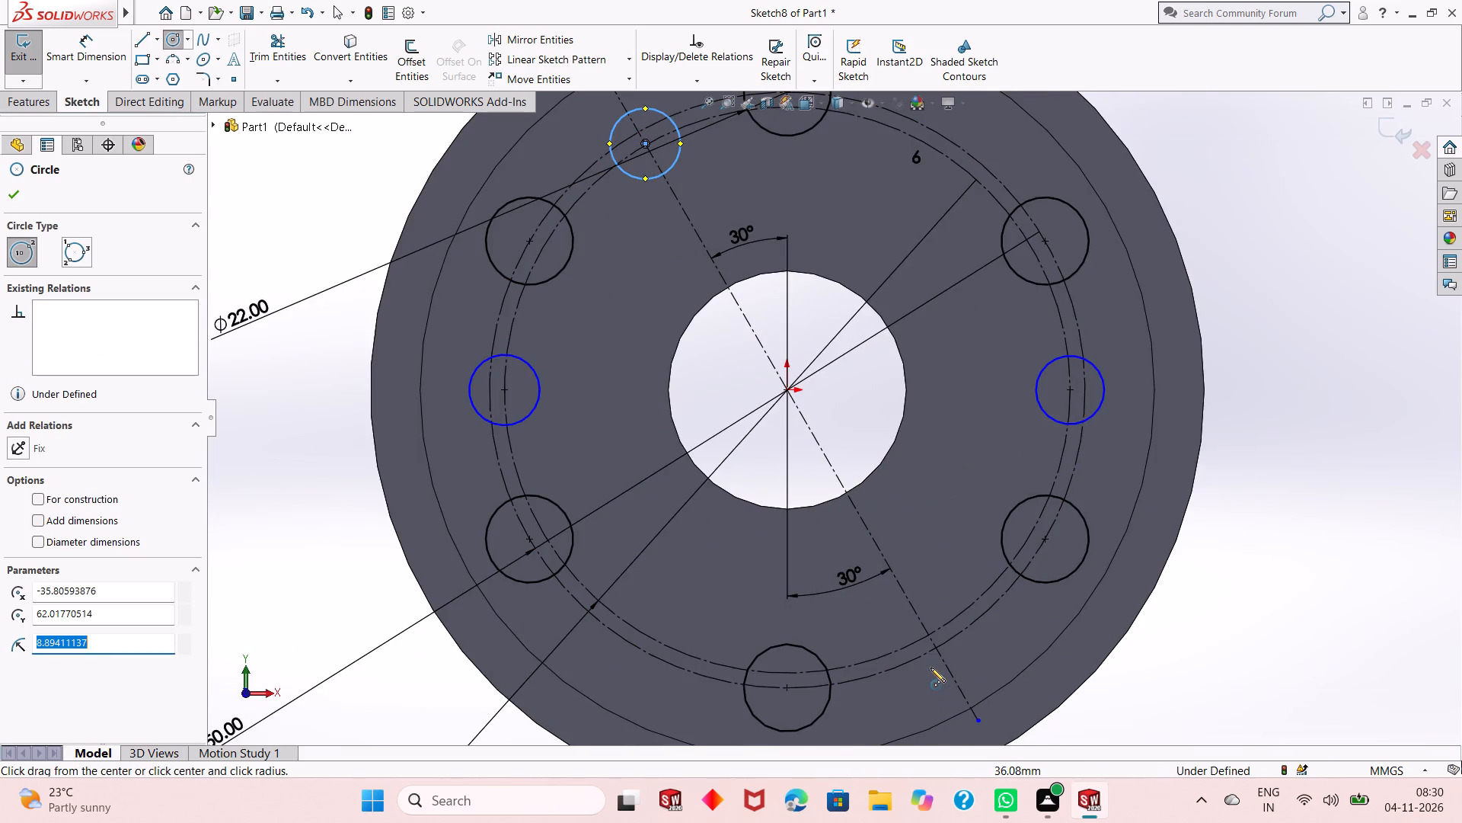
pyautogui.scroll(-1, 931, 668)
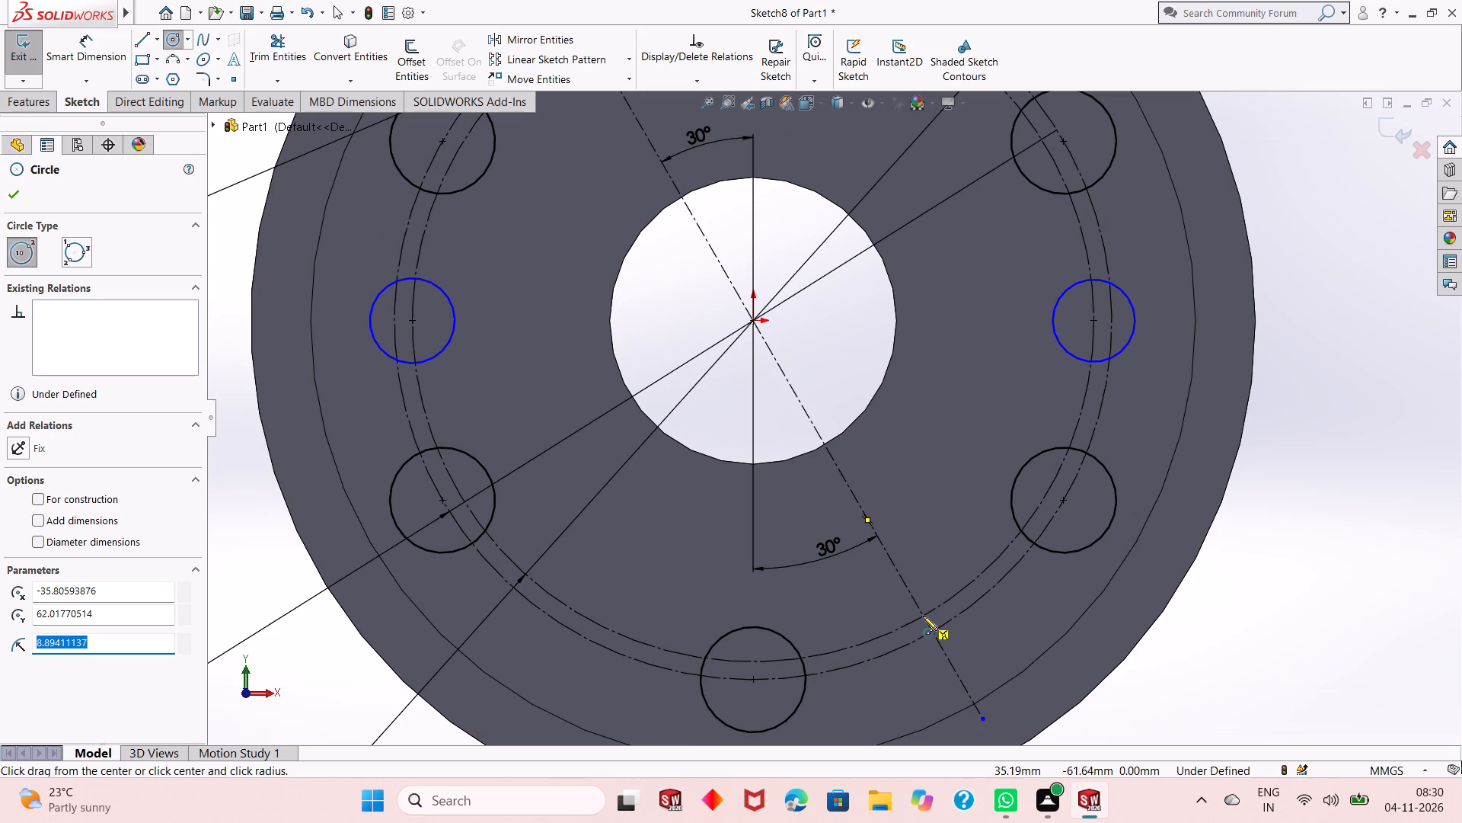
pyautogui.click(924, 616)
pyautogui.click(921, 658)
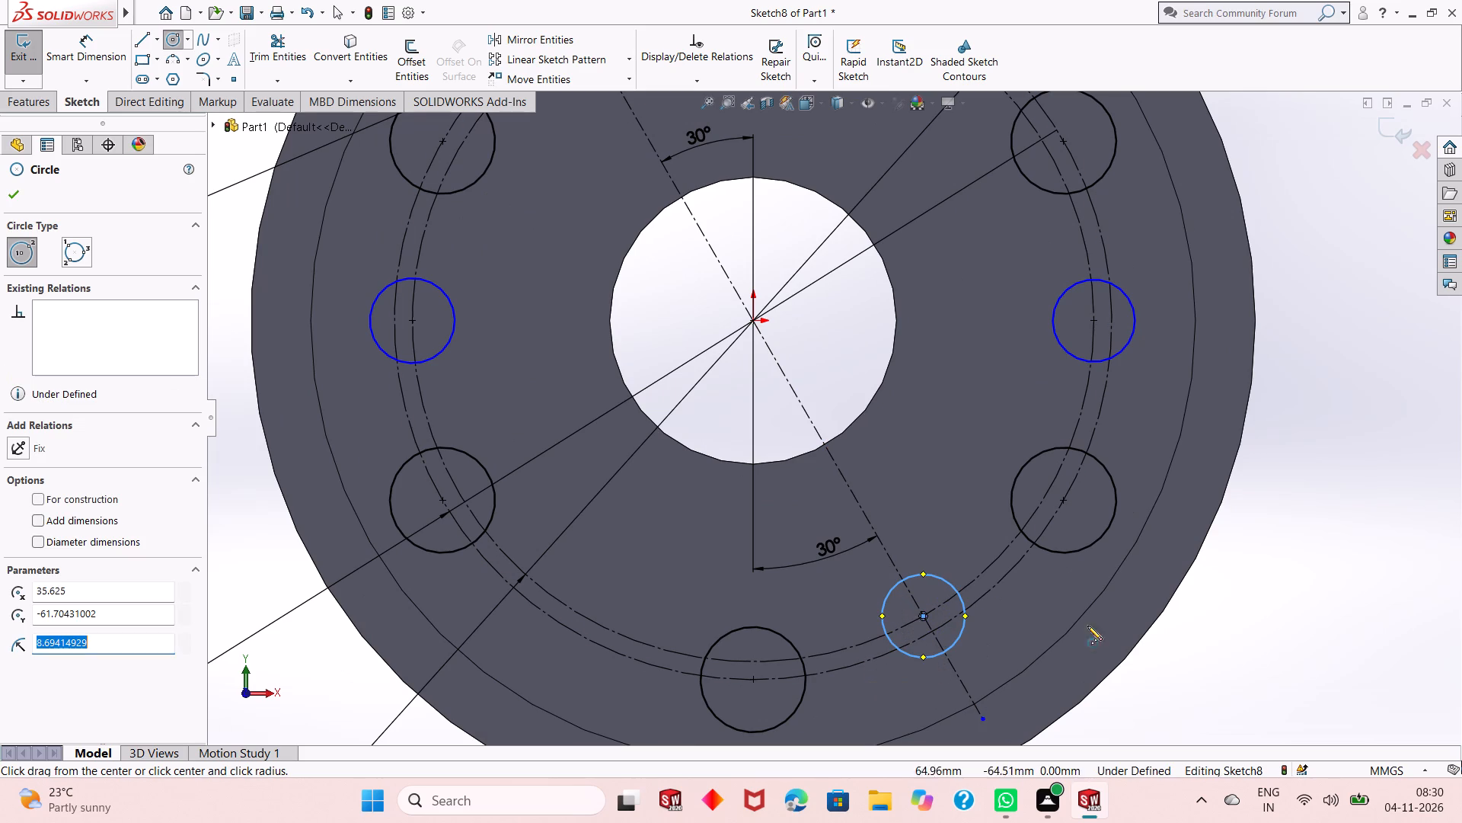
pyautogui.rightClick(1262, 493)
pyautogui.click(1282, 504)
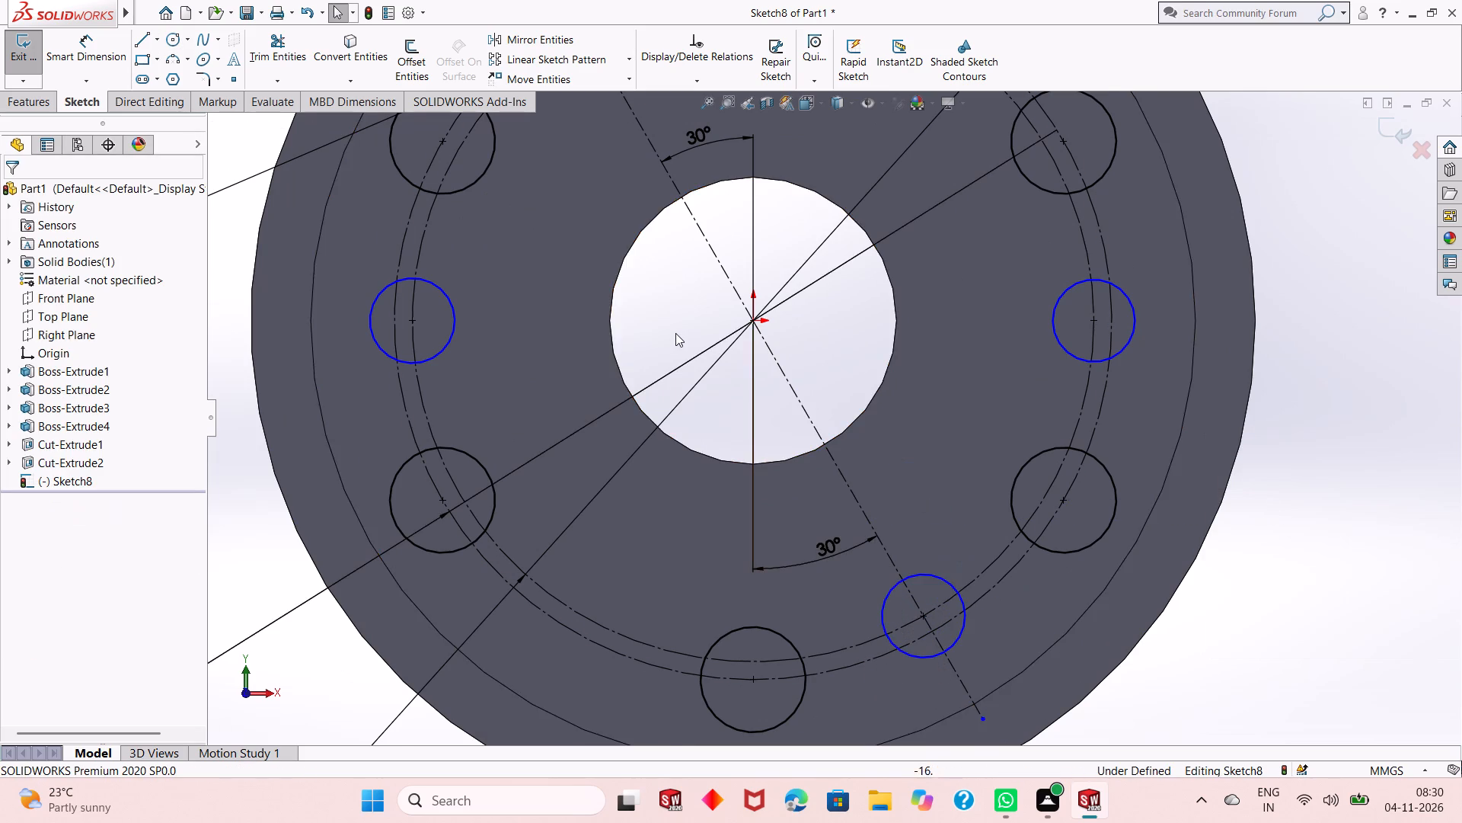
# Dimension the diameter of the small circle on the upper-left centerline as 16.5 mm.
pyautogui.scroll(5, 675, 332)
pyautogui.scroll(-2, 805, 306)
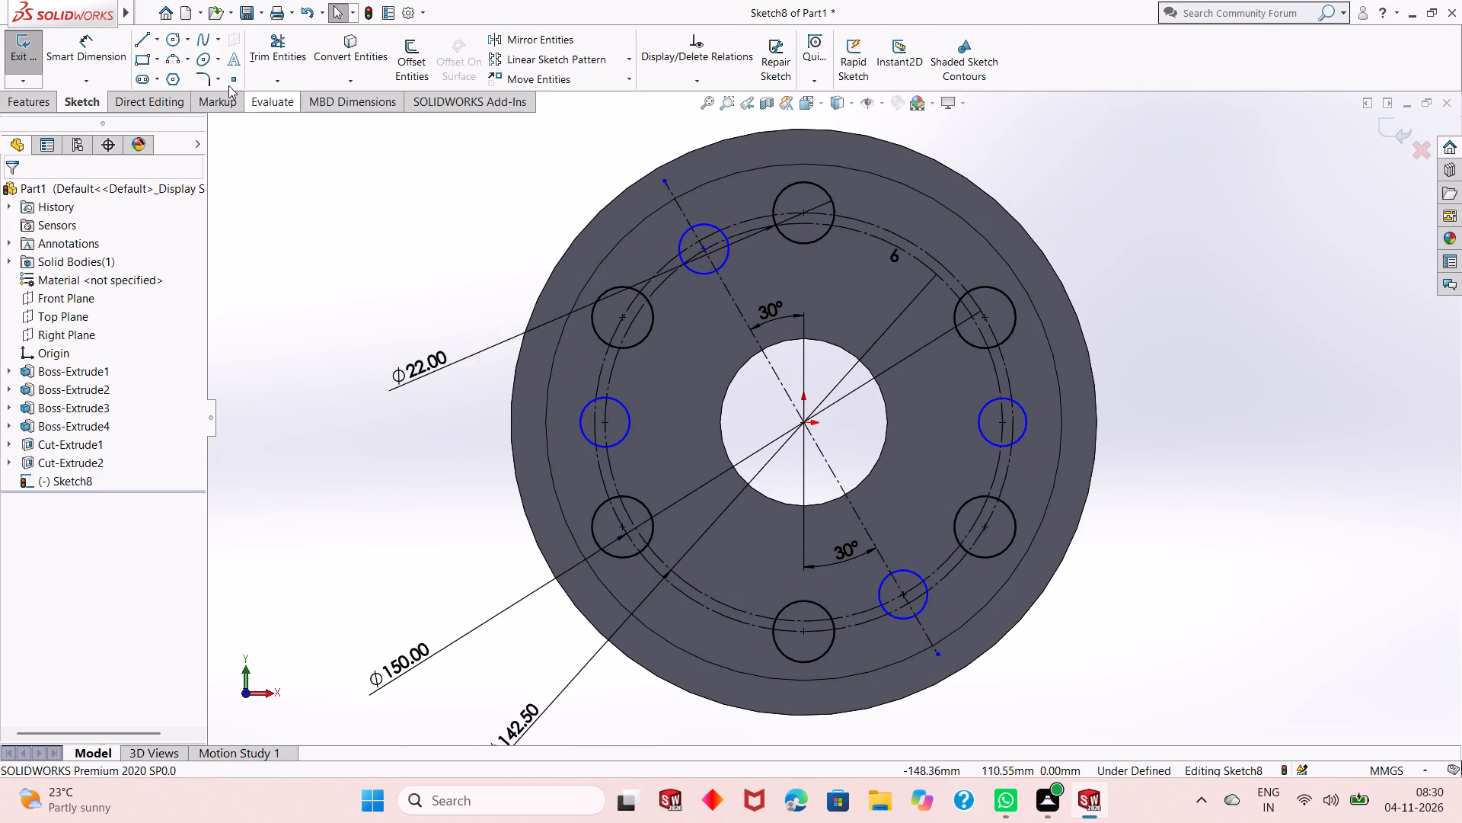
pyautogui.click(91, 60)
pyautogui.click(697, 271)
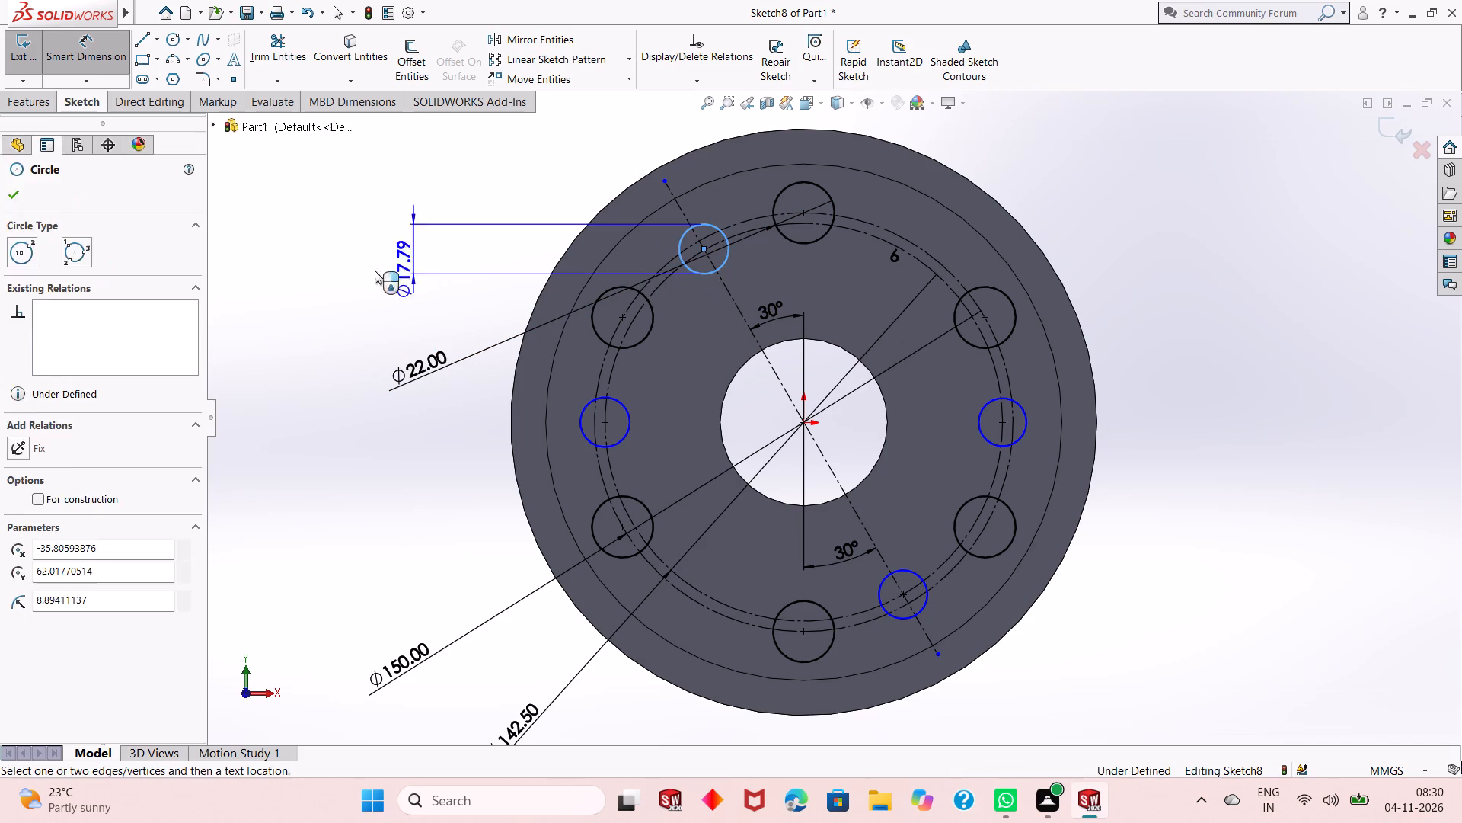
pyautogui.click(318, 277)
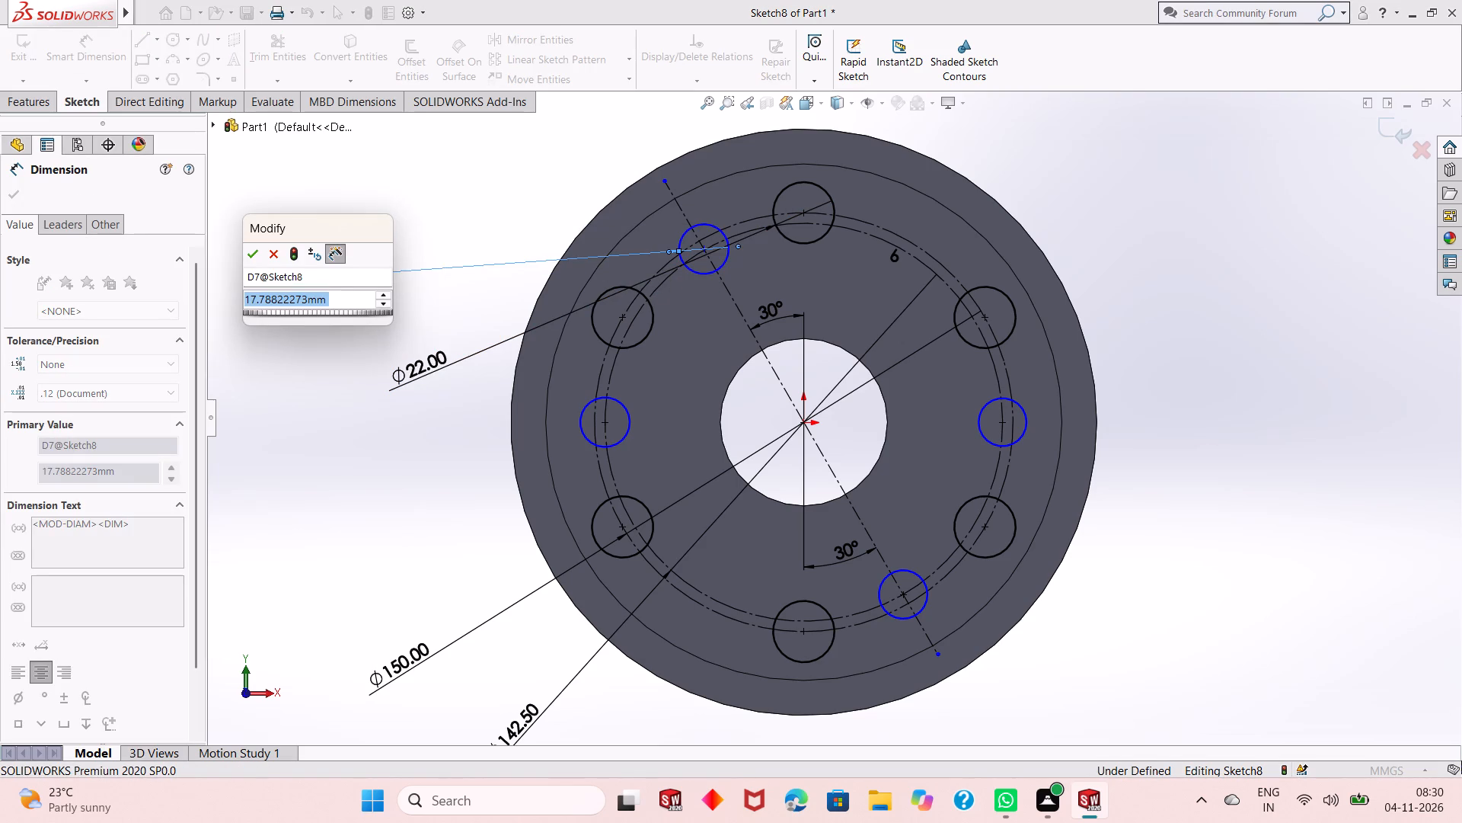
pyautogui.write('16.5')
pyautogui.press('Return')
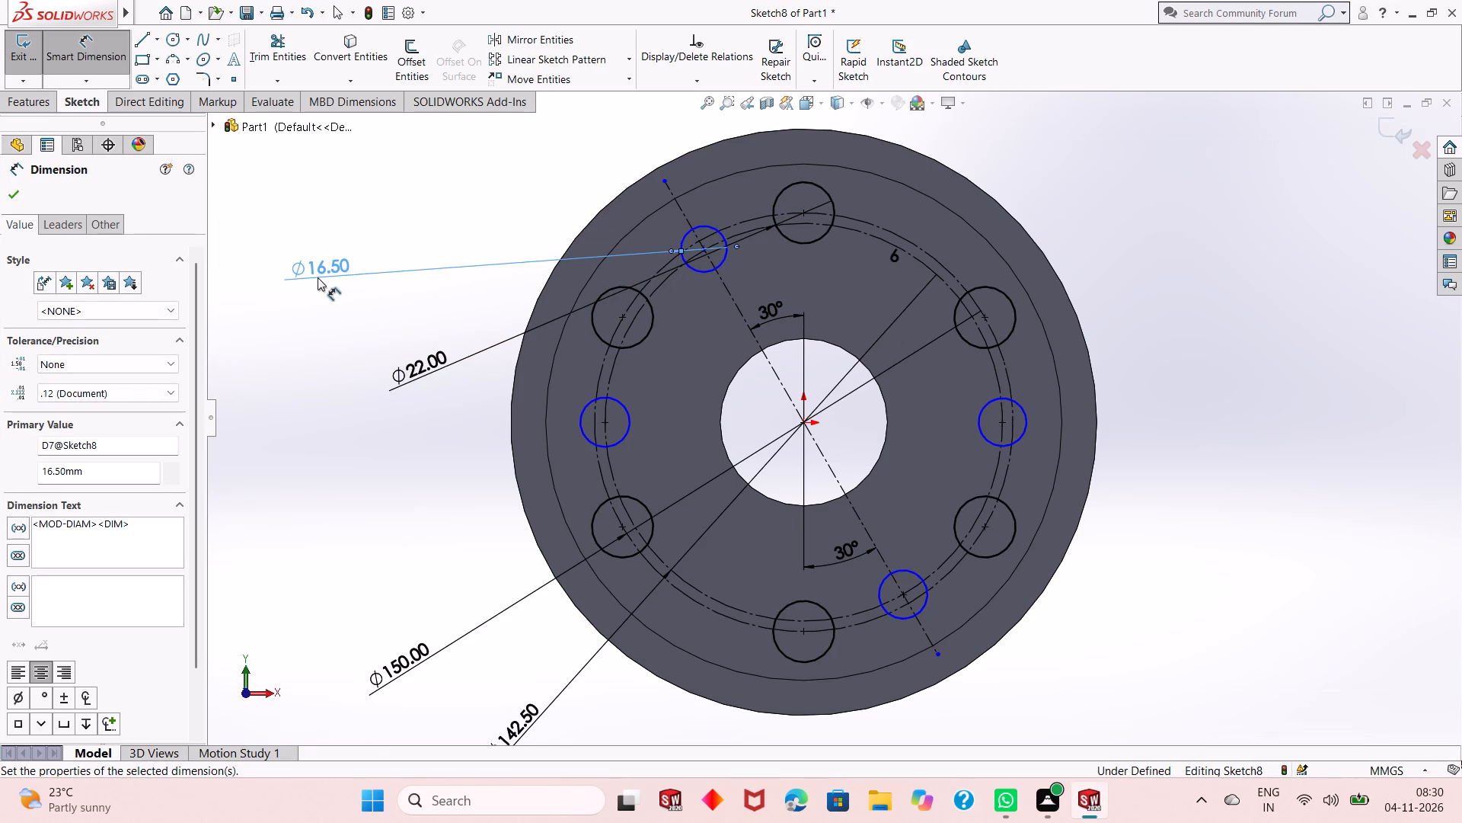
pyautogui.rightClick(326, 332)
pyautogui.click(369, 386)
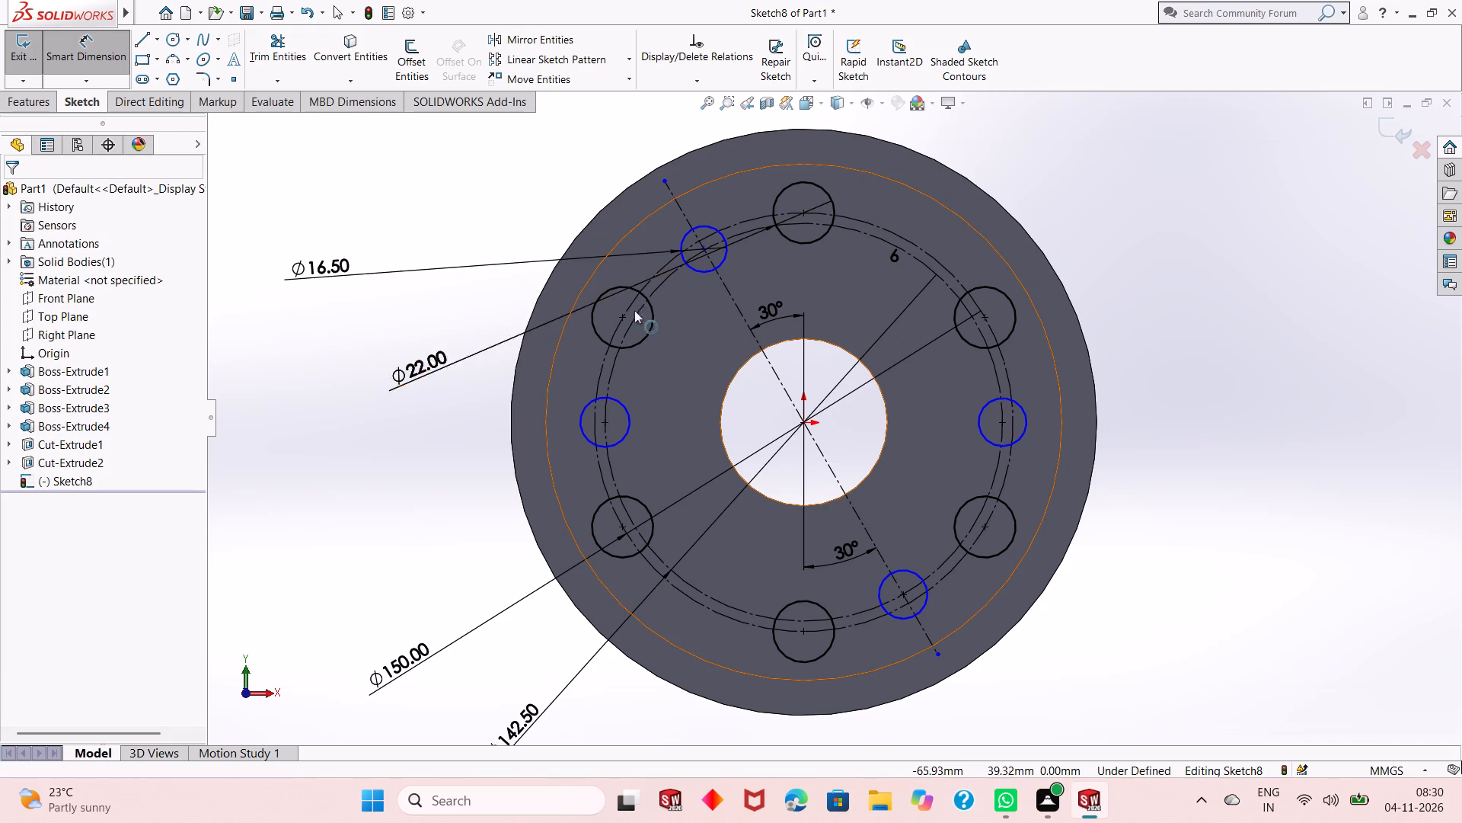
# Apply an Equal relation to the four small circles around the 142.5 mm construction circle.
pyautogui.click(704, 273)
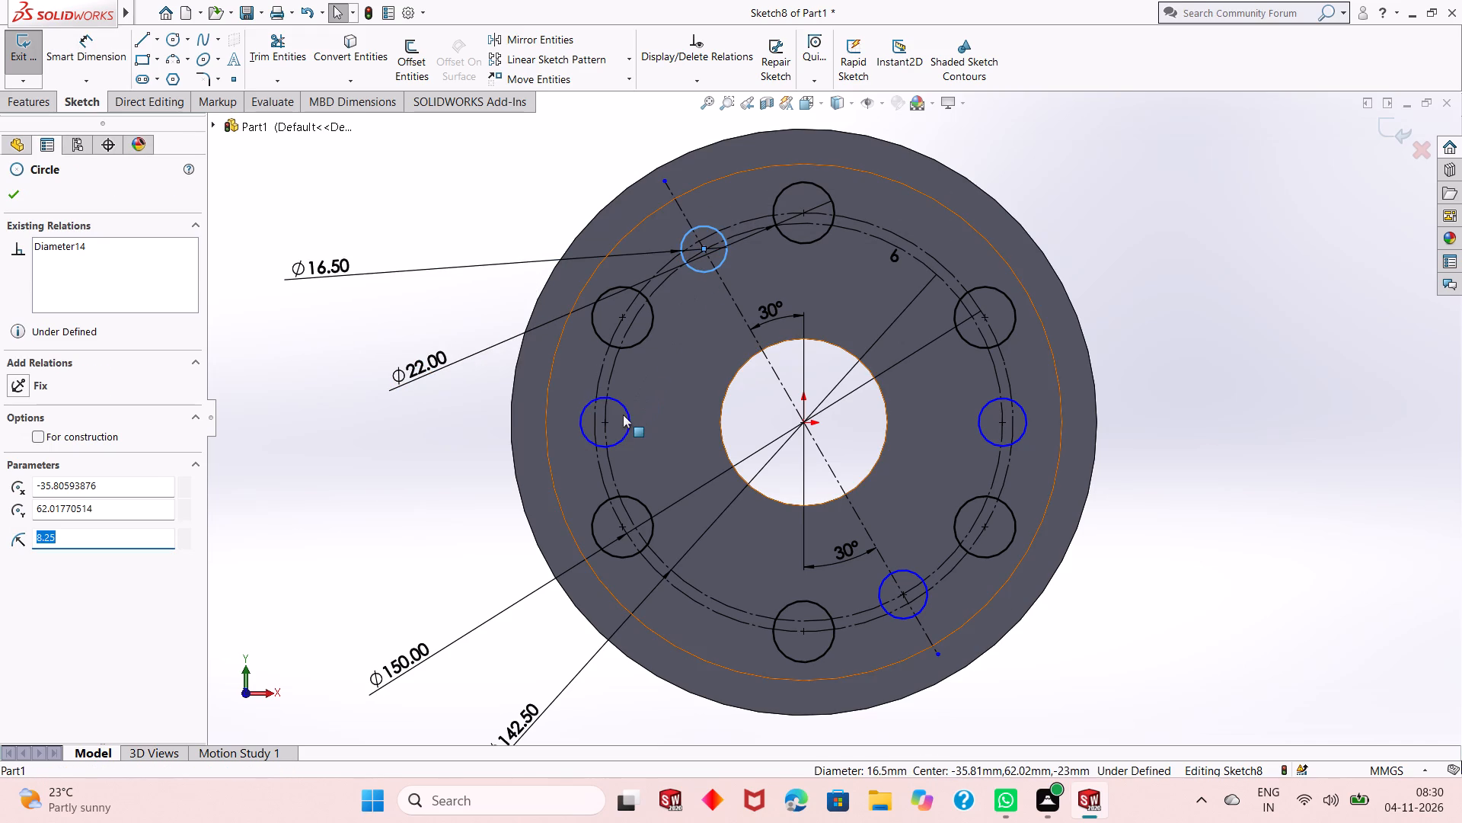
pyautogui.keyDown('ctrl'); pyautogui.click(624, 411); pyautogui.keyUp('ctrl')
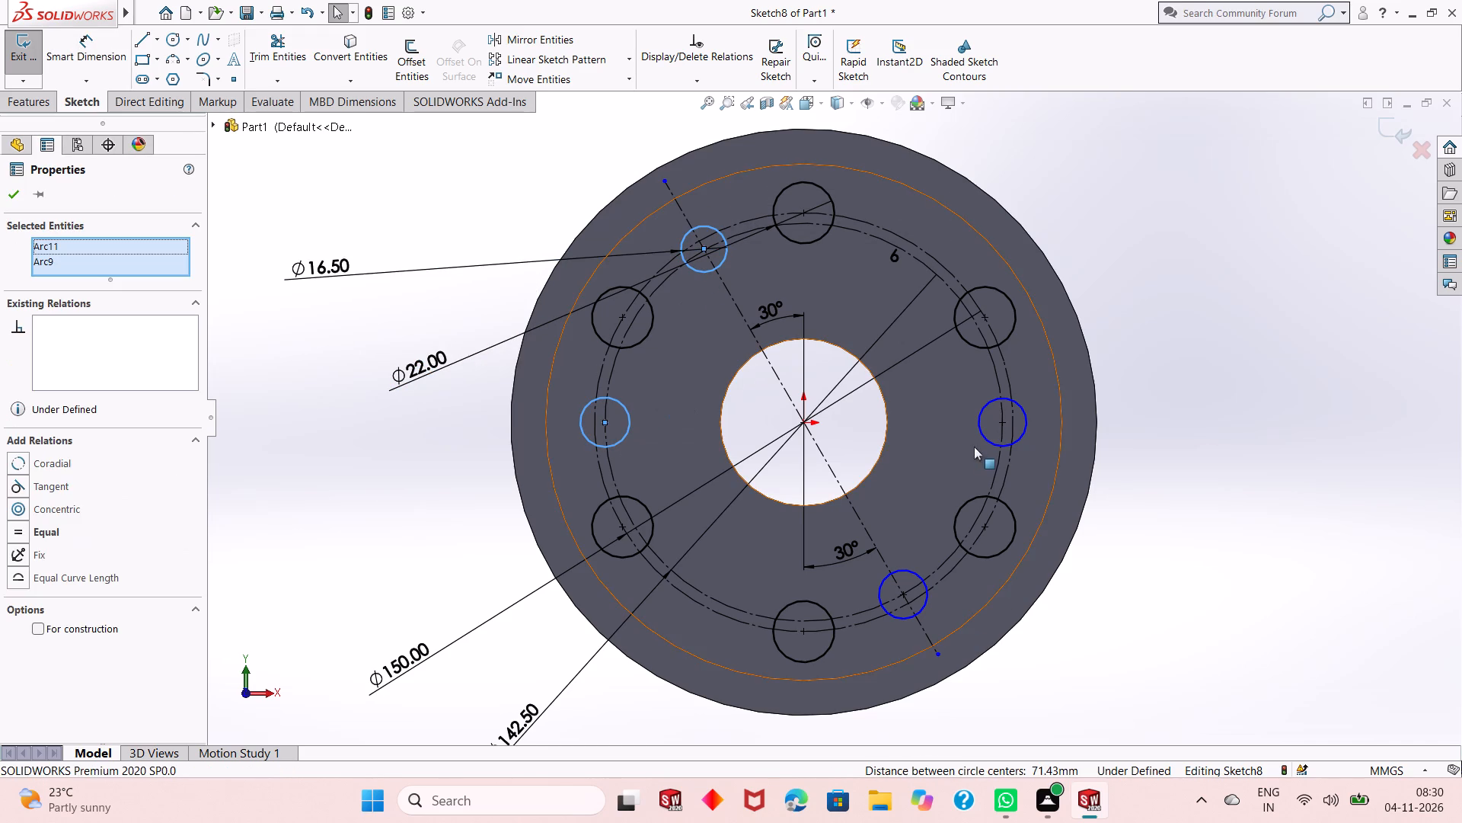
pyautogui.keyDown('ctrl'); pyautogui.click(991, 442); pyautogui.keyUp('ctrl')
pyautogui.keyDown('ctrl'); pyautogui.click(905, 573); pyautogui.keyUp('ctrl')
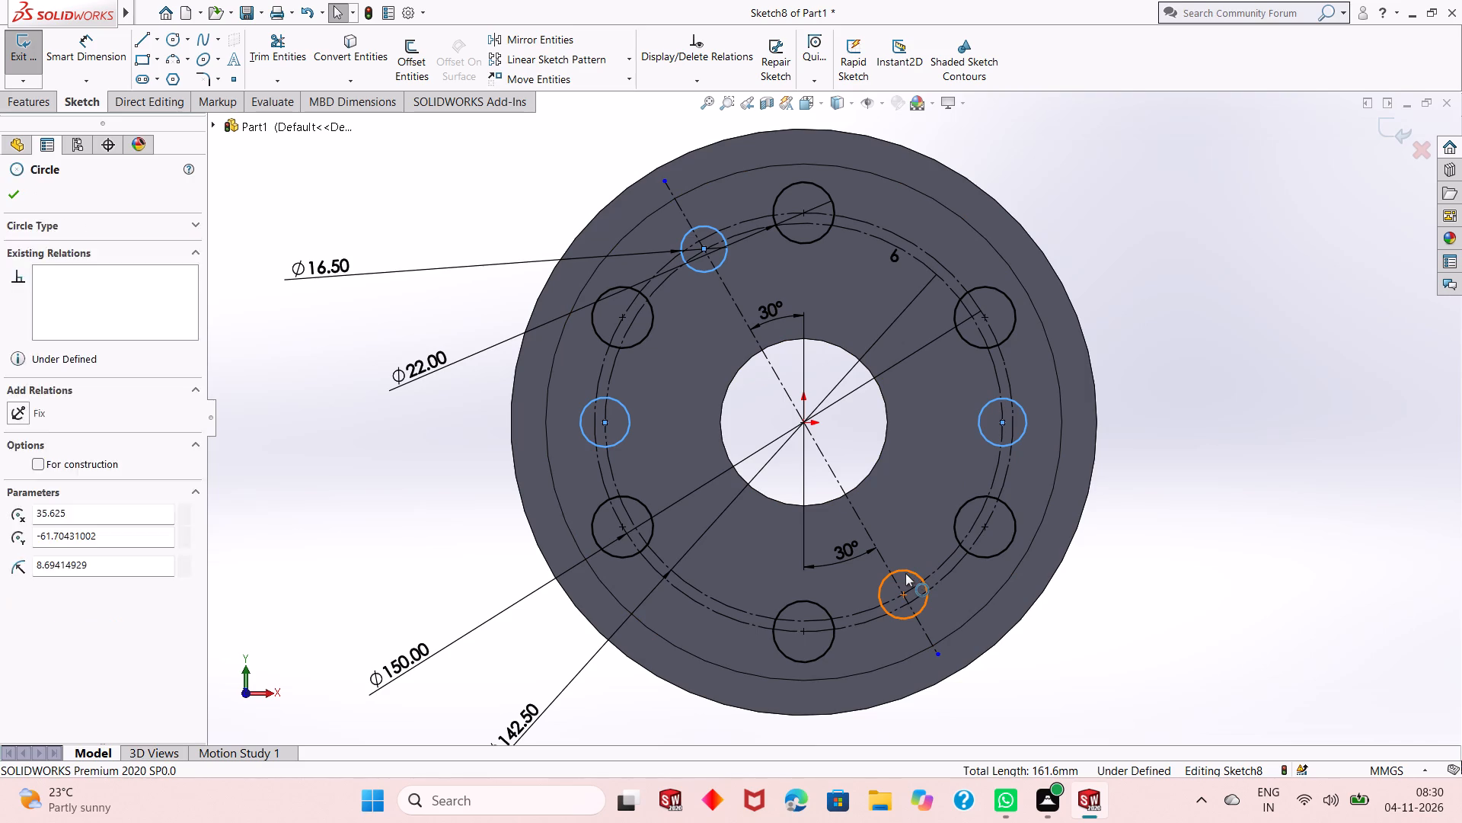
pyautogui.click(1001, 501)
pyautogui.press('Escape')
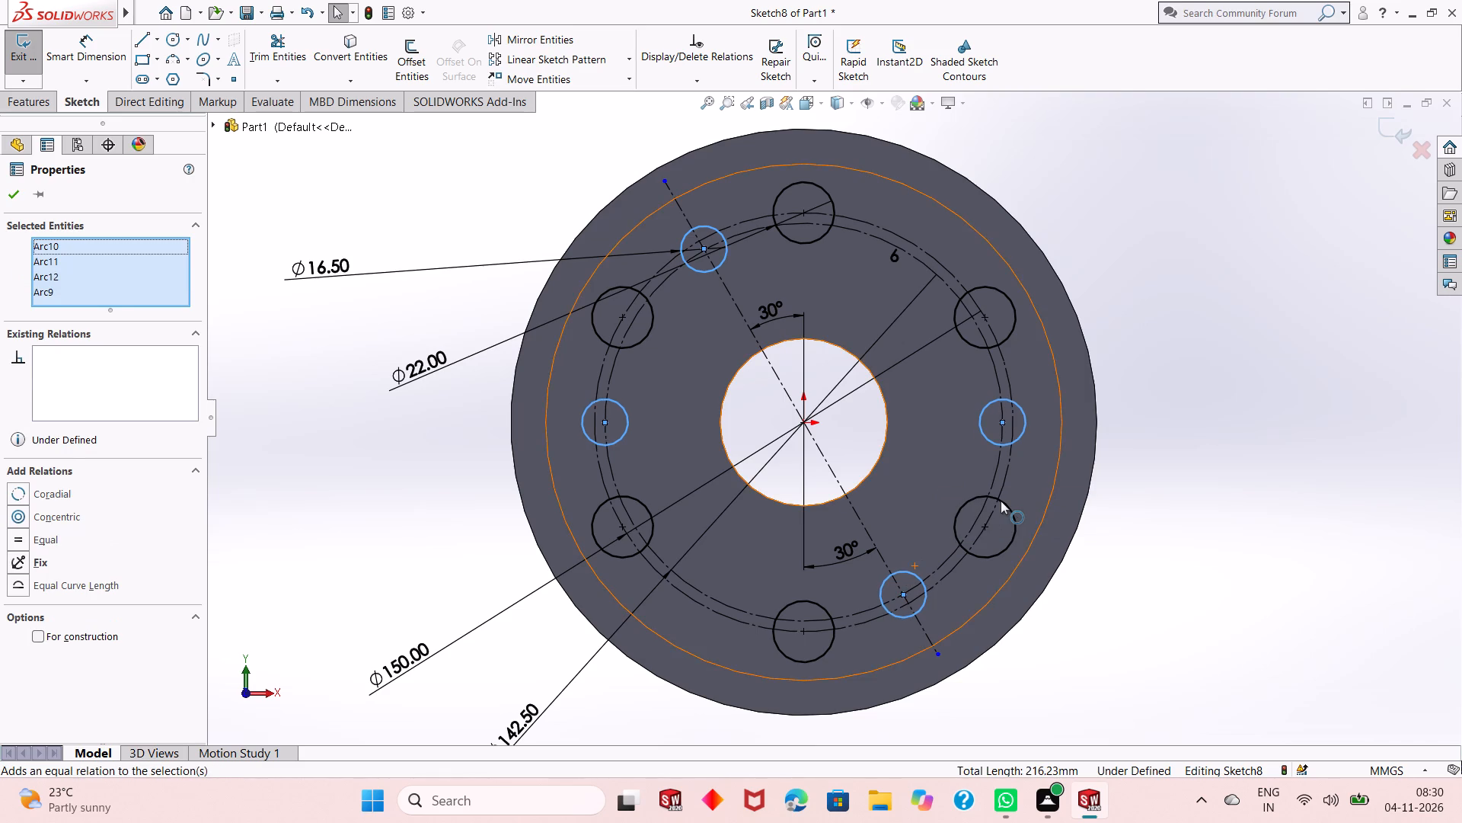
pyautogui.press('Escape')
pyautogui.press('Escape')
pyautogui.press('Escape')
# Delete the 16.5 mm circle on the upper-left centerline.
pyautogui.scroll(-4, 704, 242)
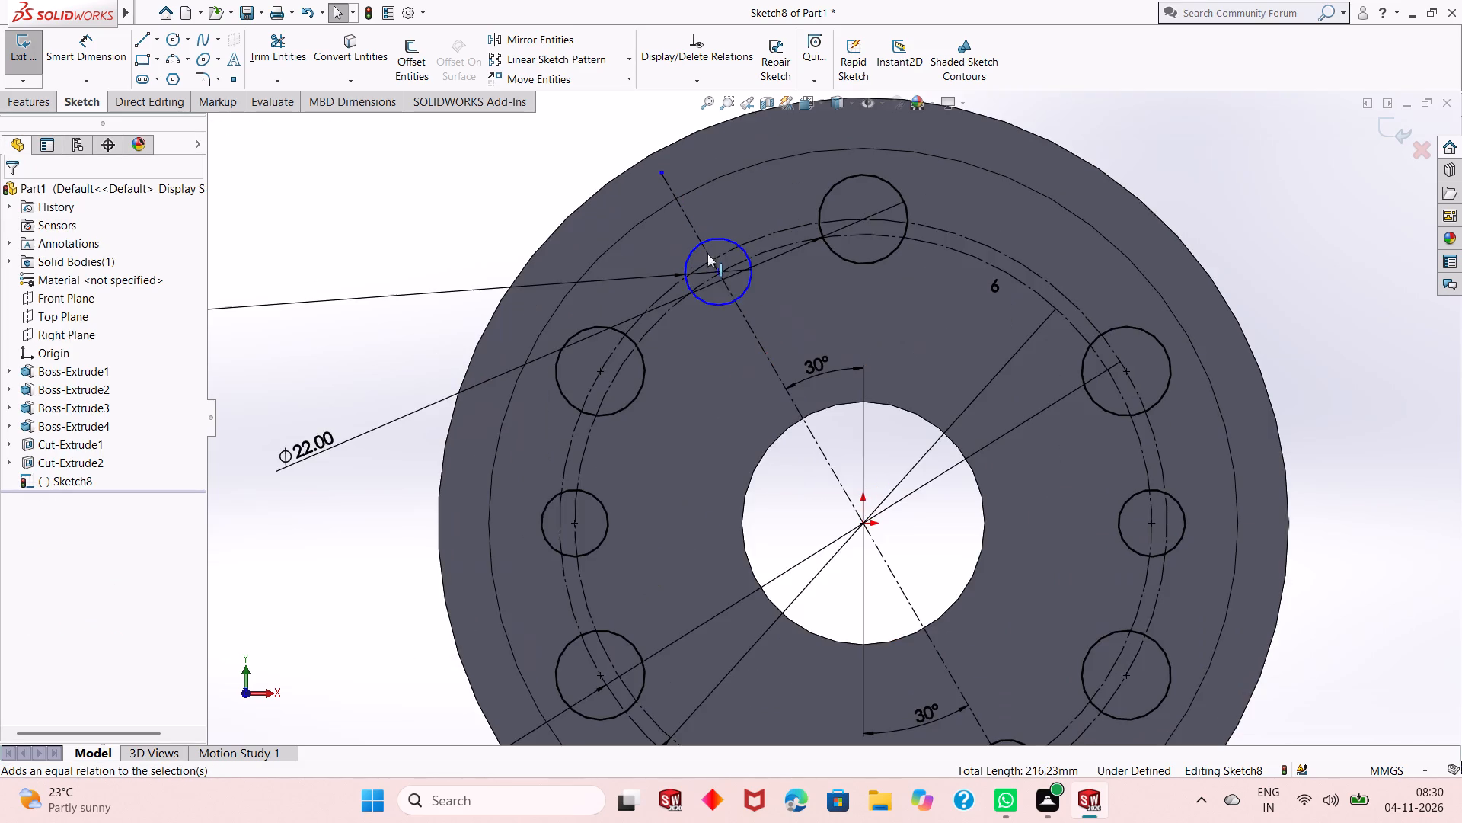
pyautogui.scroll(3, 726, 335)
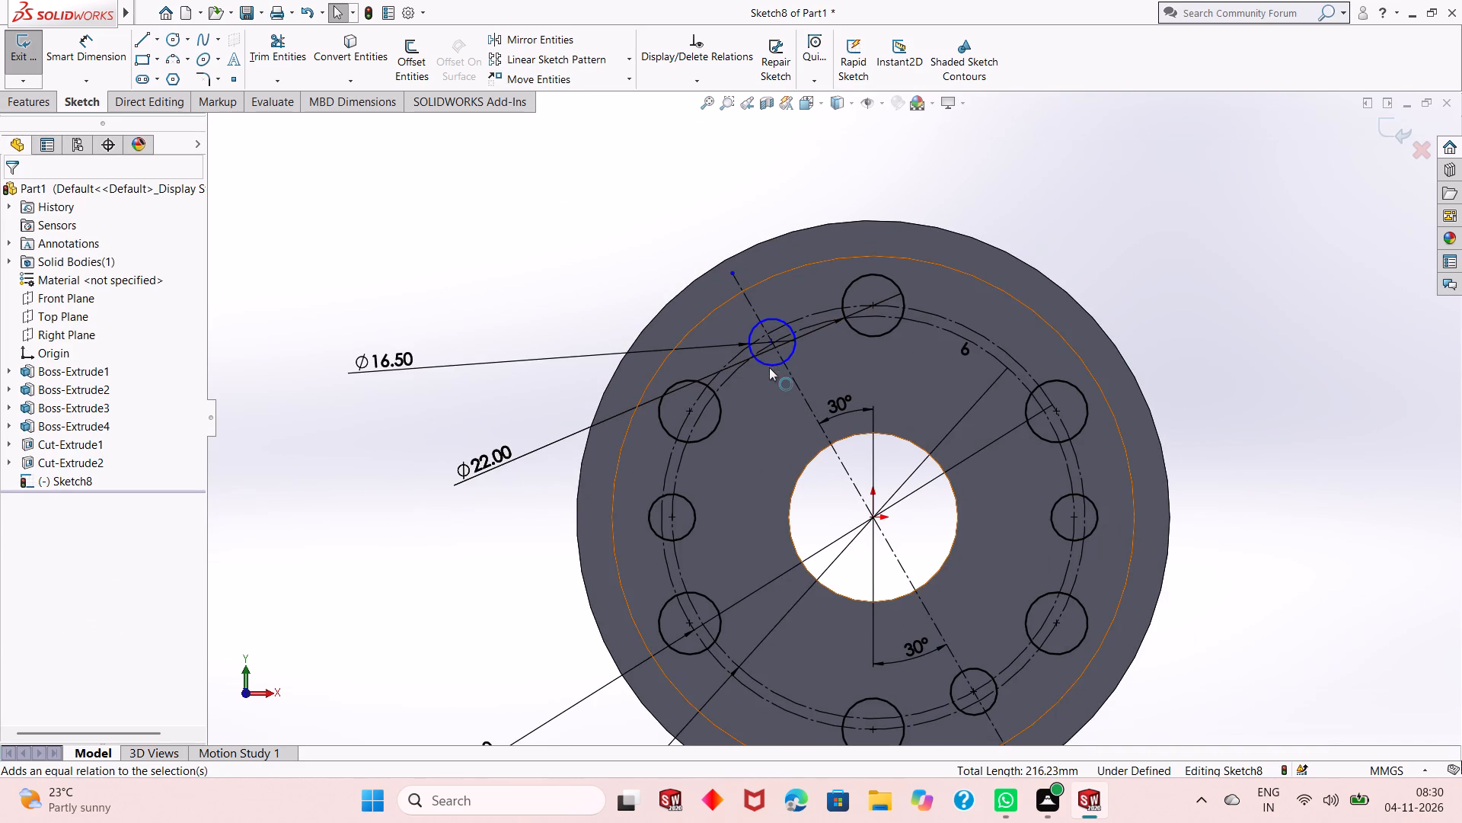
pyautogui.click(769, 367)
pyautogui.rightClick(542, 254)
pyautogui.click(615, 474)
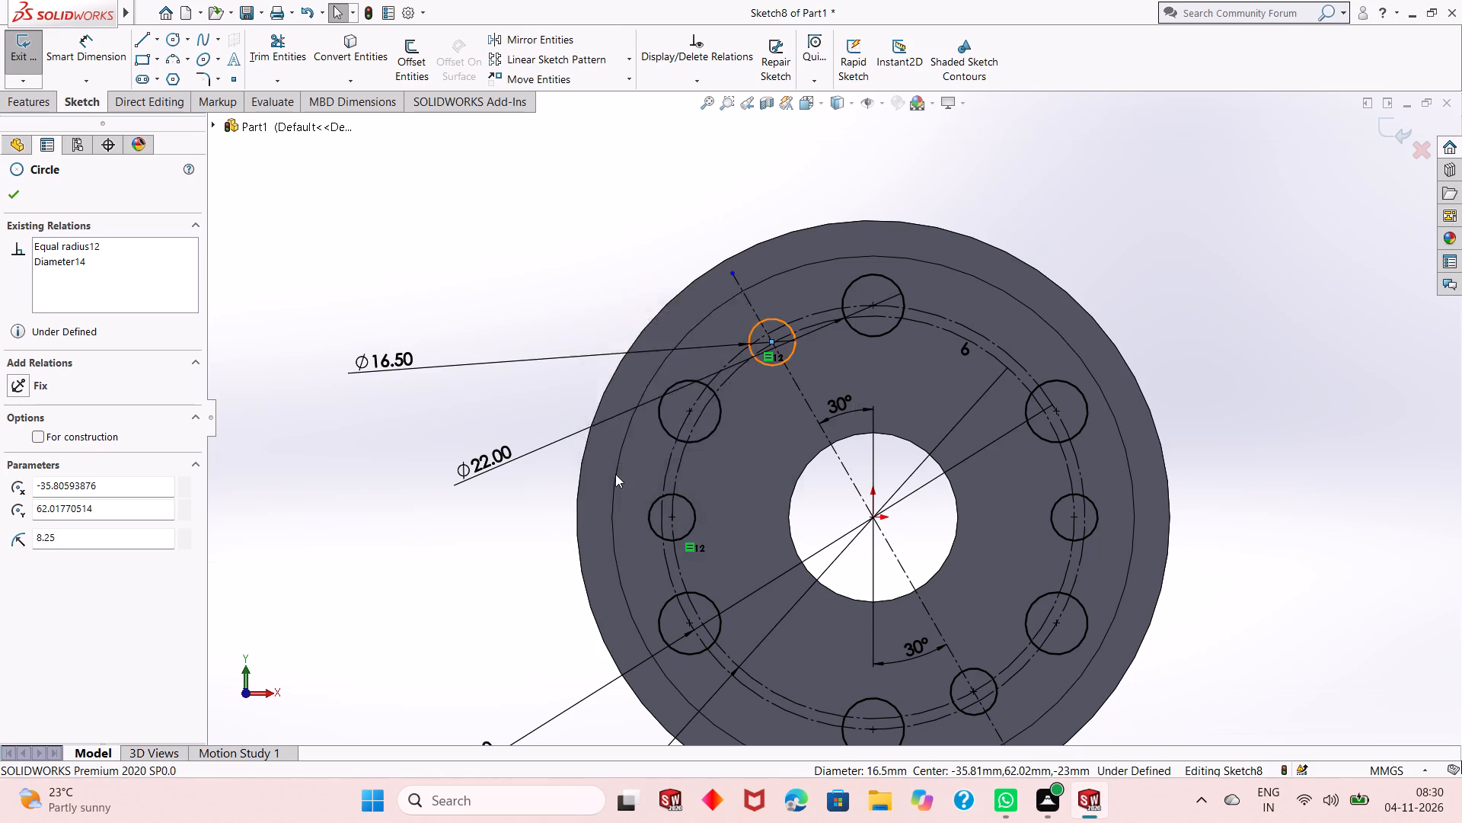
pyautogui.click(640, 395)
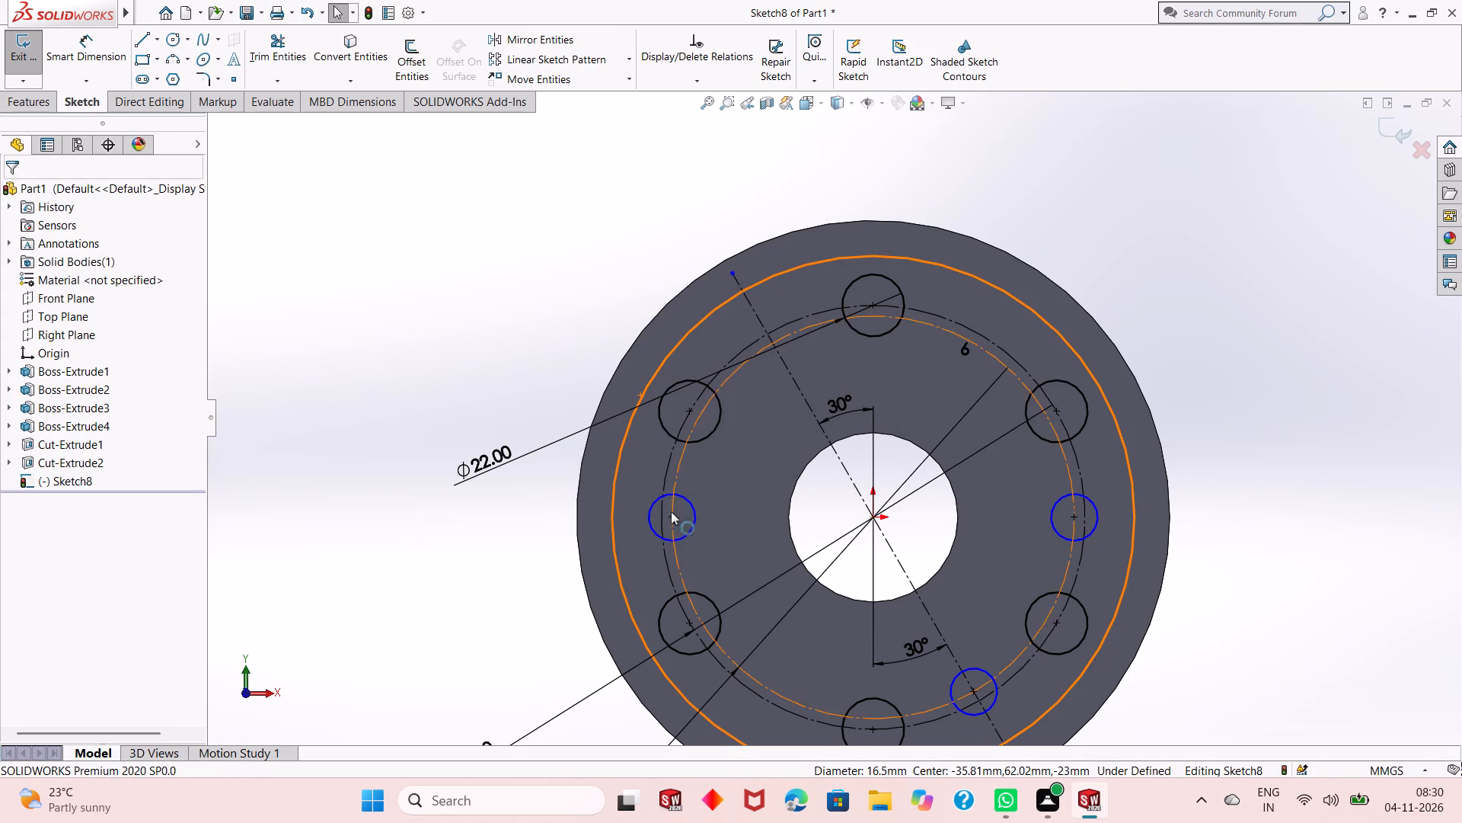
# Draw a new small circle centred exactly where the upper-left centerline intersects the 142.5 mm construction circle.
pyautogui.click(172, 43)
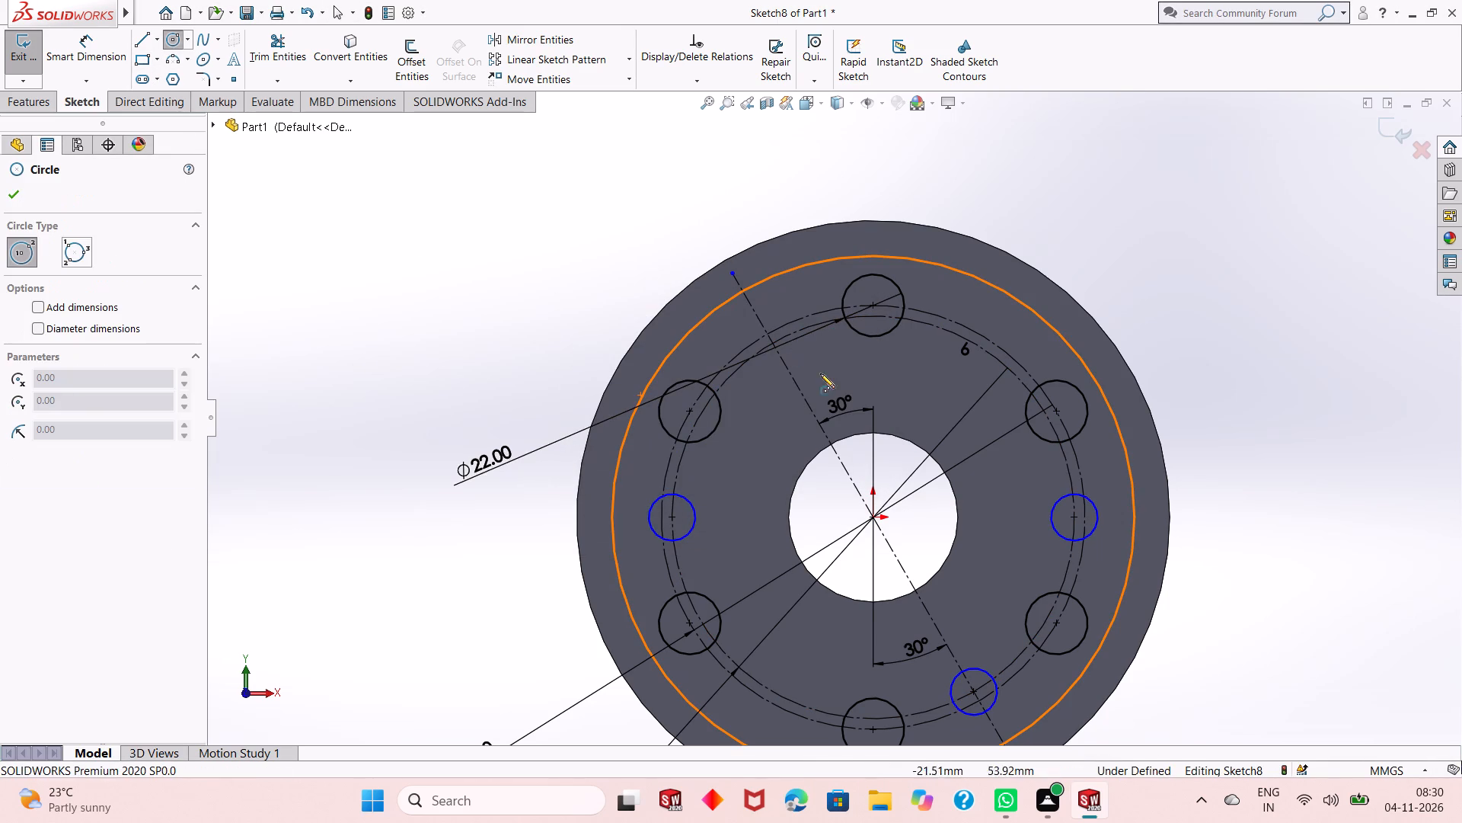
pyautogui.scroll(-4, 813, 370)
pyautogui.scroll(-3, 744, 326)
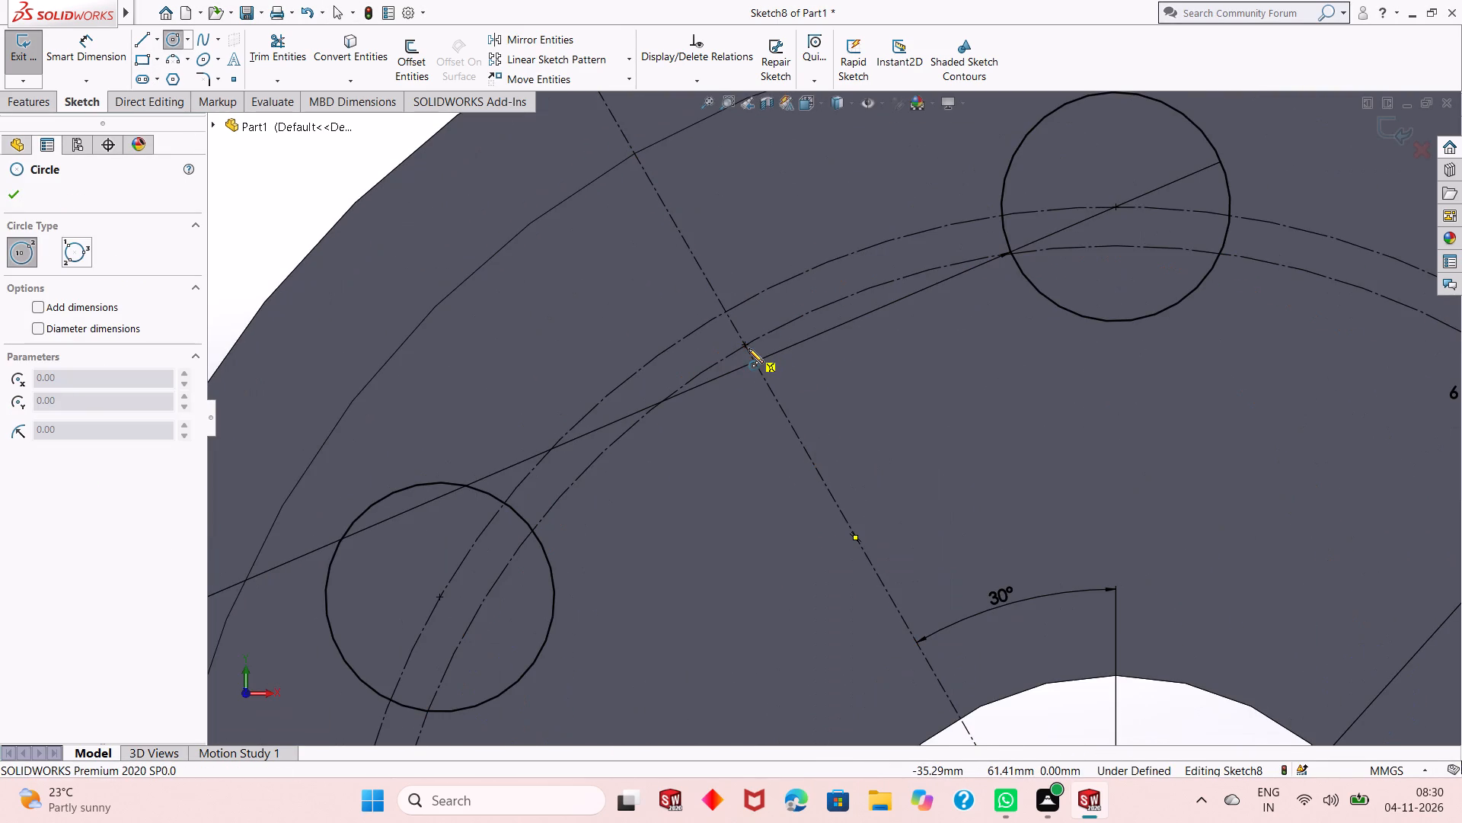
pyautogui.click(745, 344)
pyautogui.click(751, 439)
pyautogui.press('Escape')
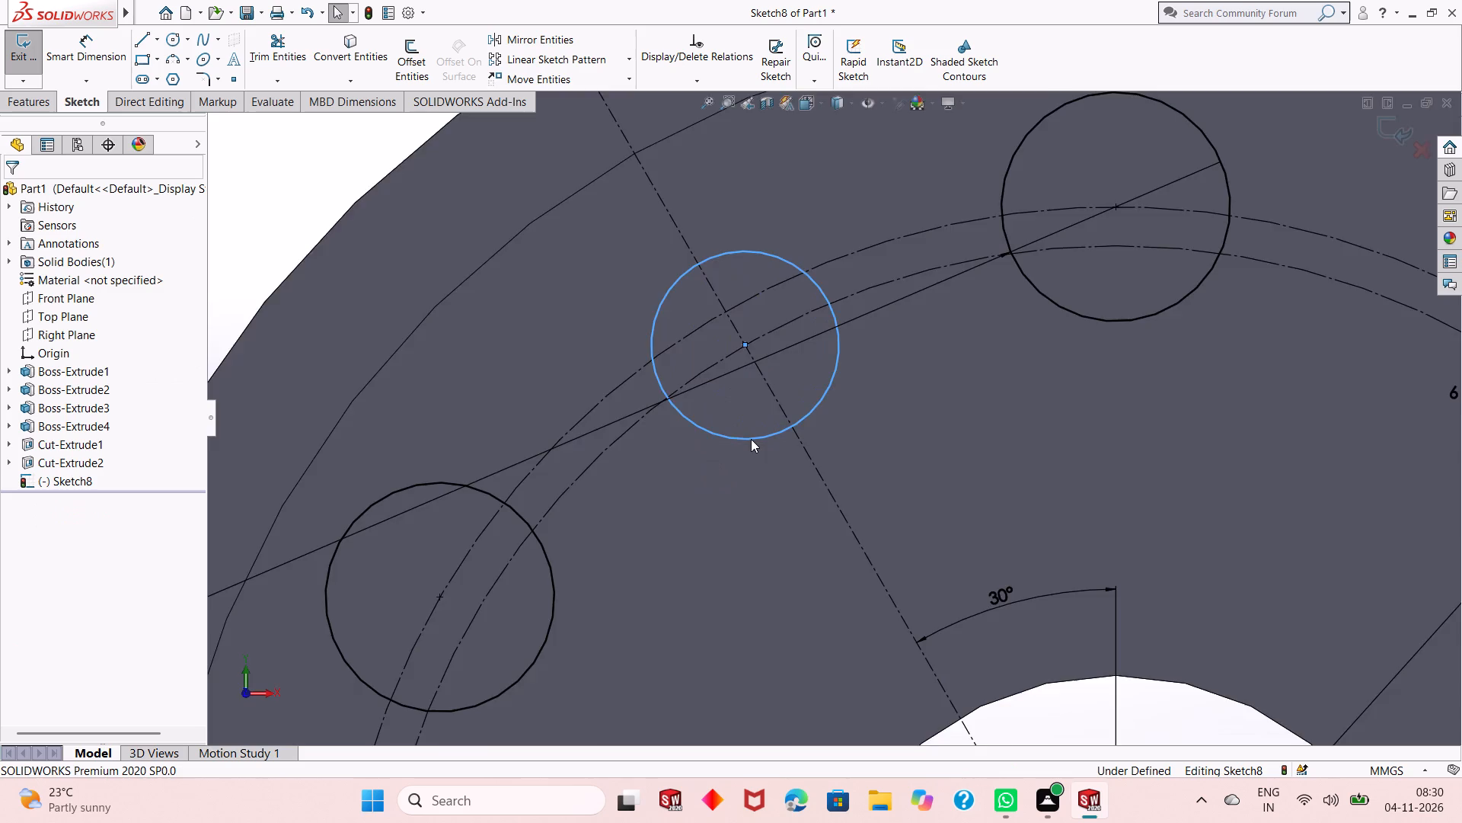
# Dimension the diameter of the small circle directly left of the bore as 16.5 mm.
pyautogui.scroll(7, 751, 439)
pyautogui.scroll(2, 784, 584)
pyautogui.press('Escape')
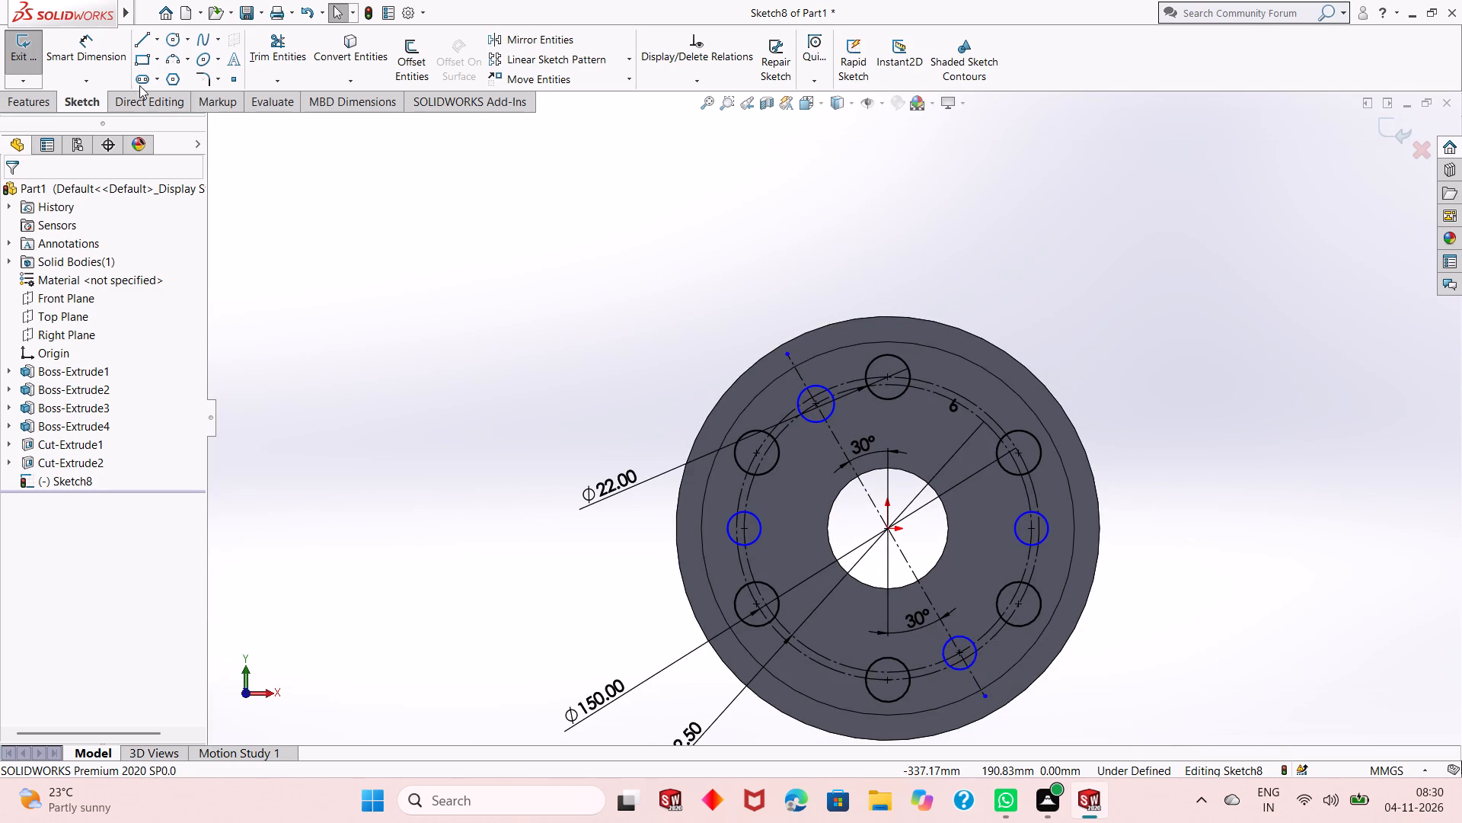
pyautogui.click(98, 51)
pyautogui.scroll(-3, 1057, 690)
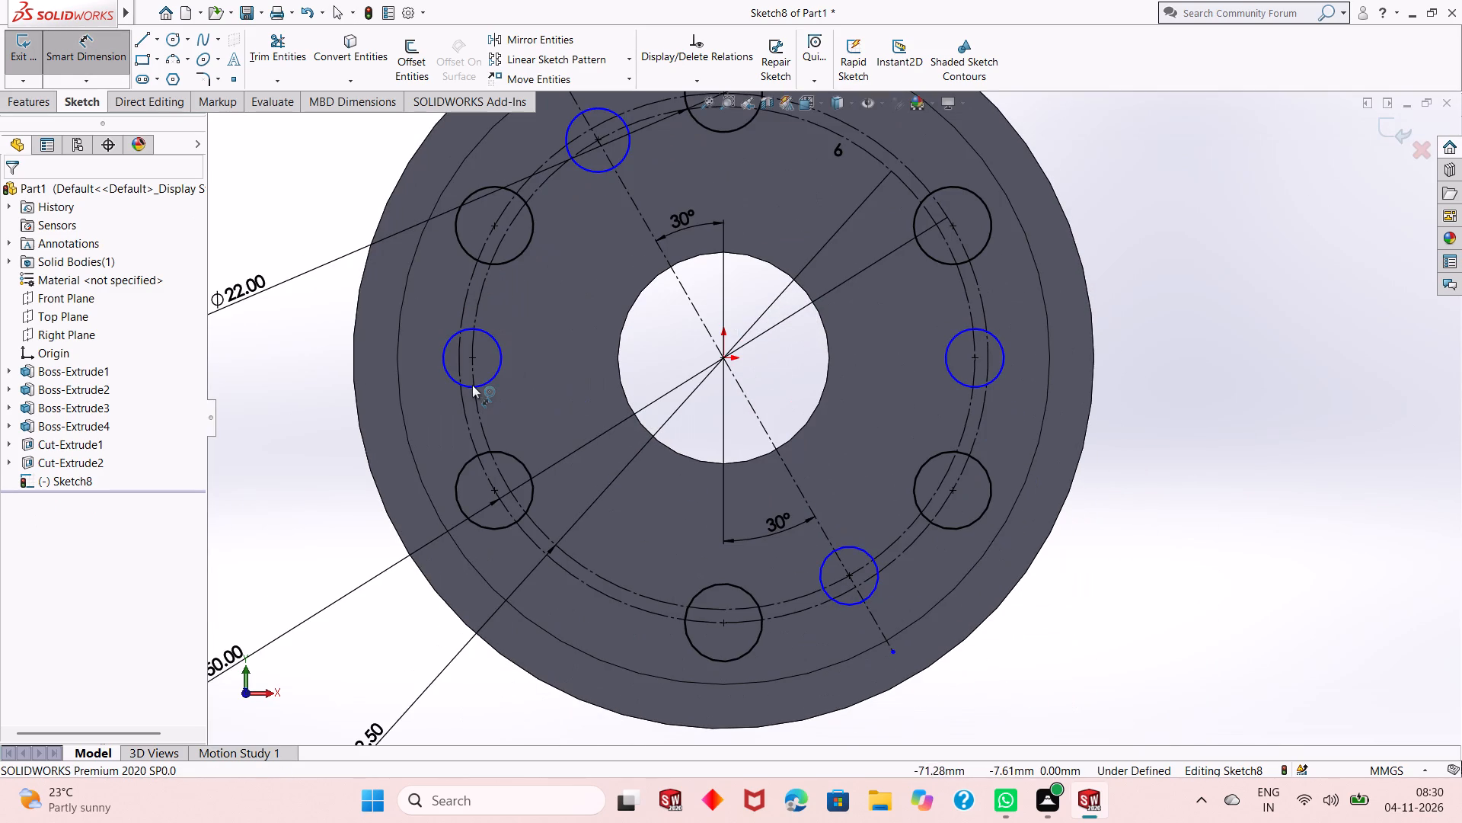
pyautogui.click(472, 385)
pyautogui.click(307, 501)
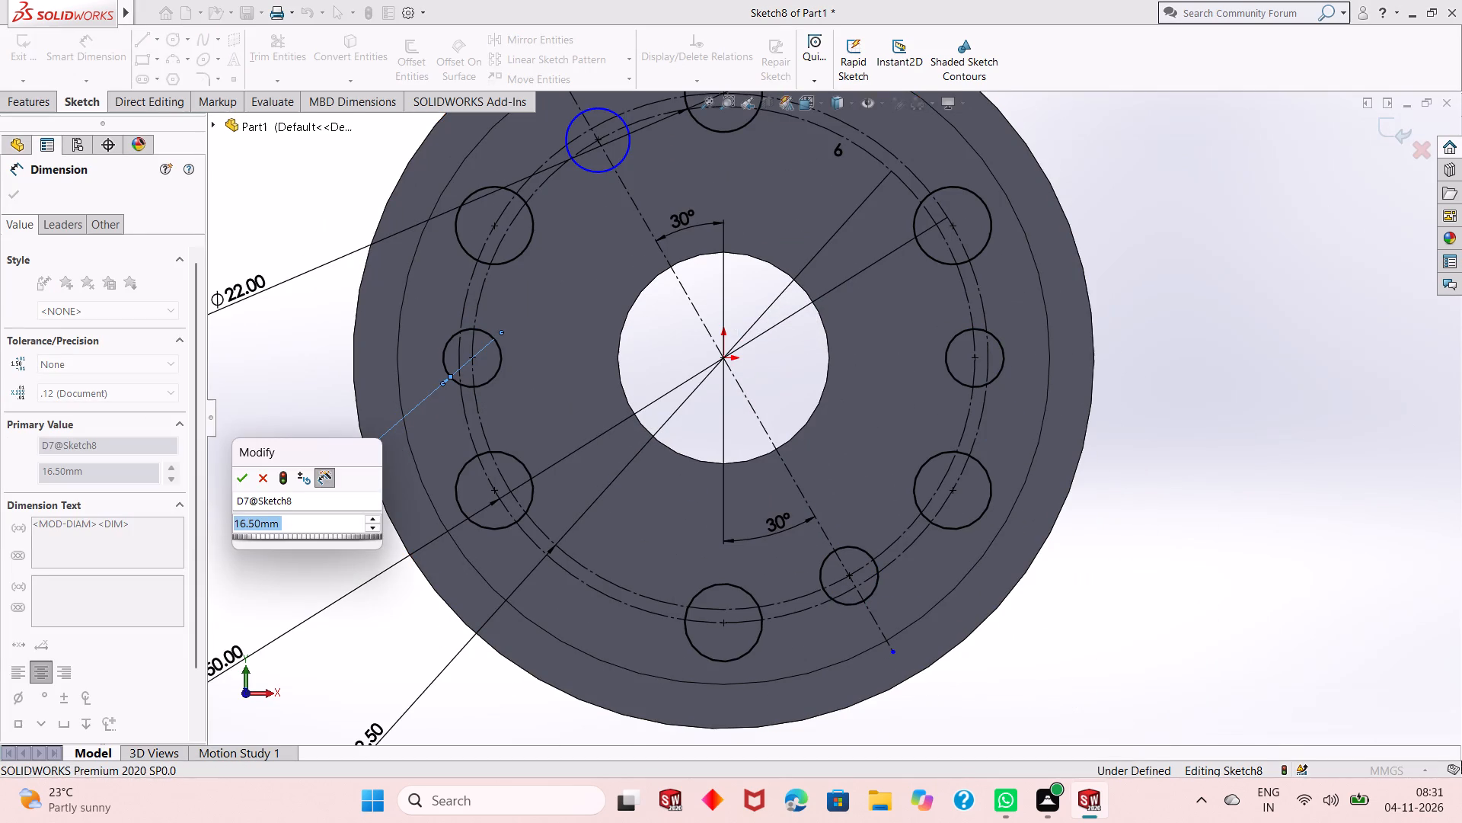
pyautogui.press('Return')
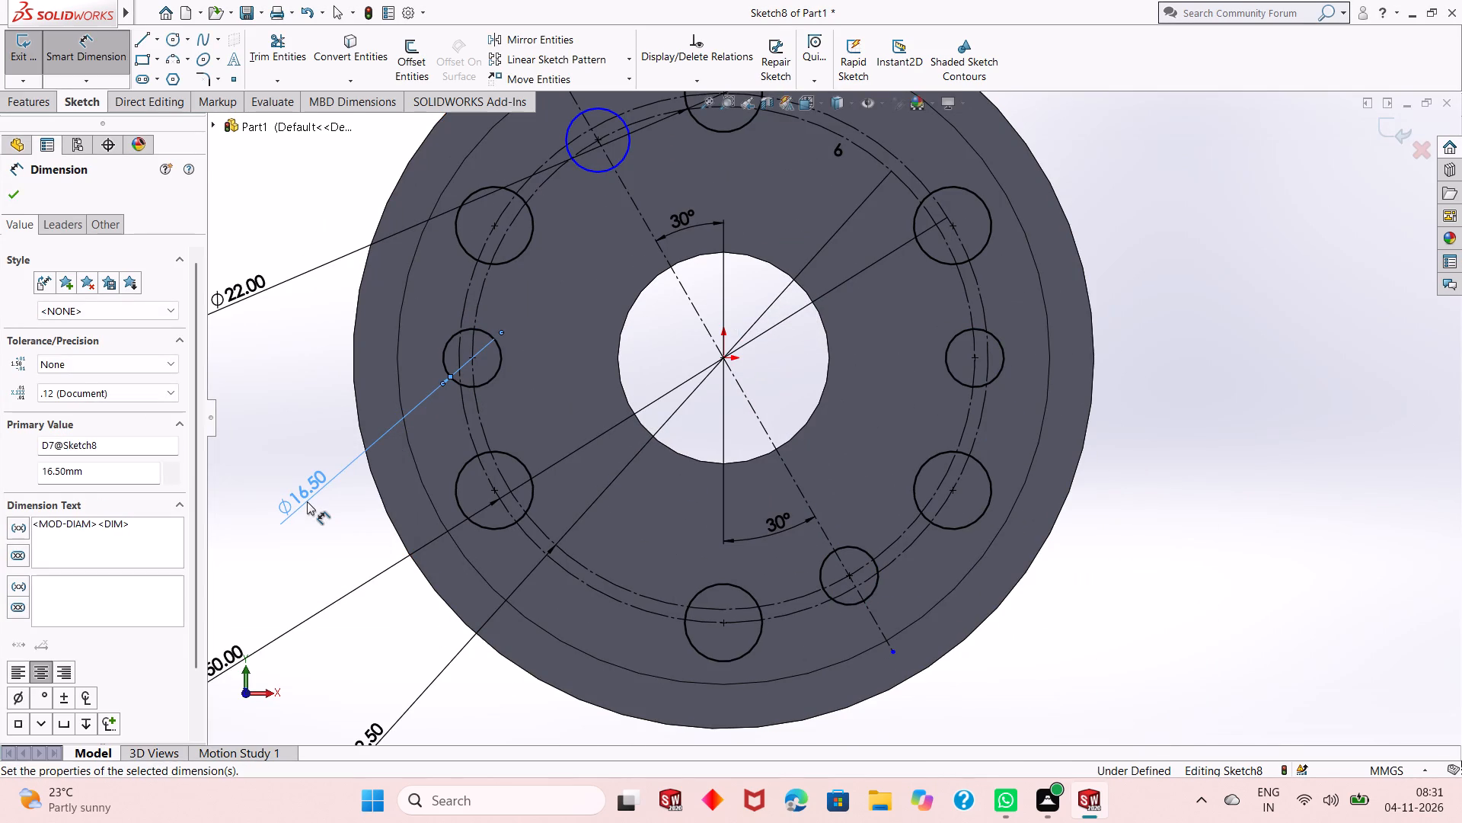
pyautogui.press('Escape')
pyautogui.press('Escape')
# Apply an Equal relation between the 16.5 mm circle left of the bore and the new circle on the upper-left centerline.
pyautogui.click(500, 370)
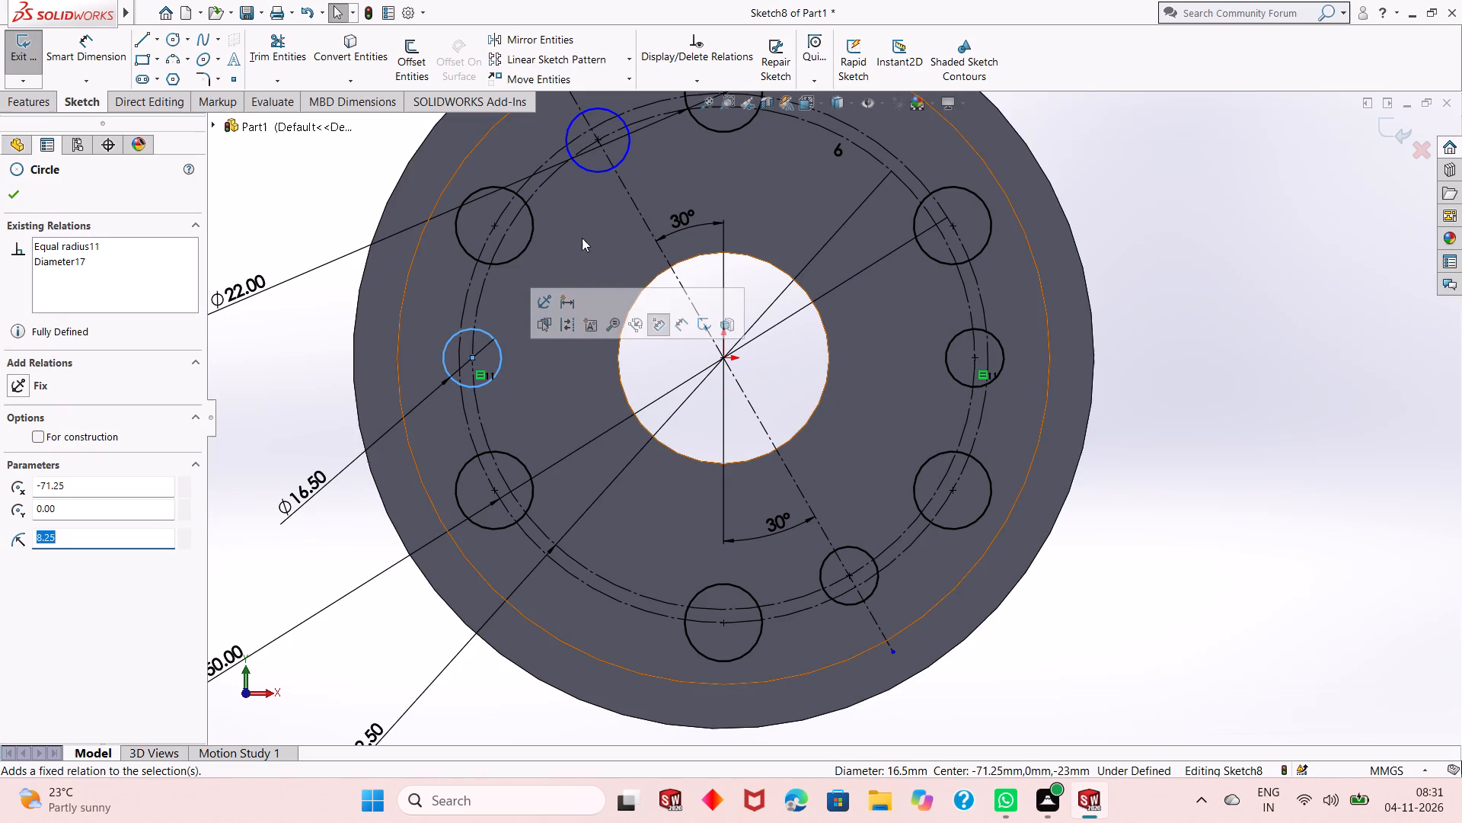
pyautogui.keyDown('ctrl'); pyautogui.click(602, 174); pyautogui.keyUp('ctrl')
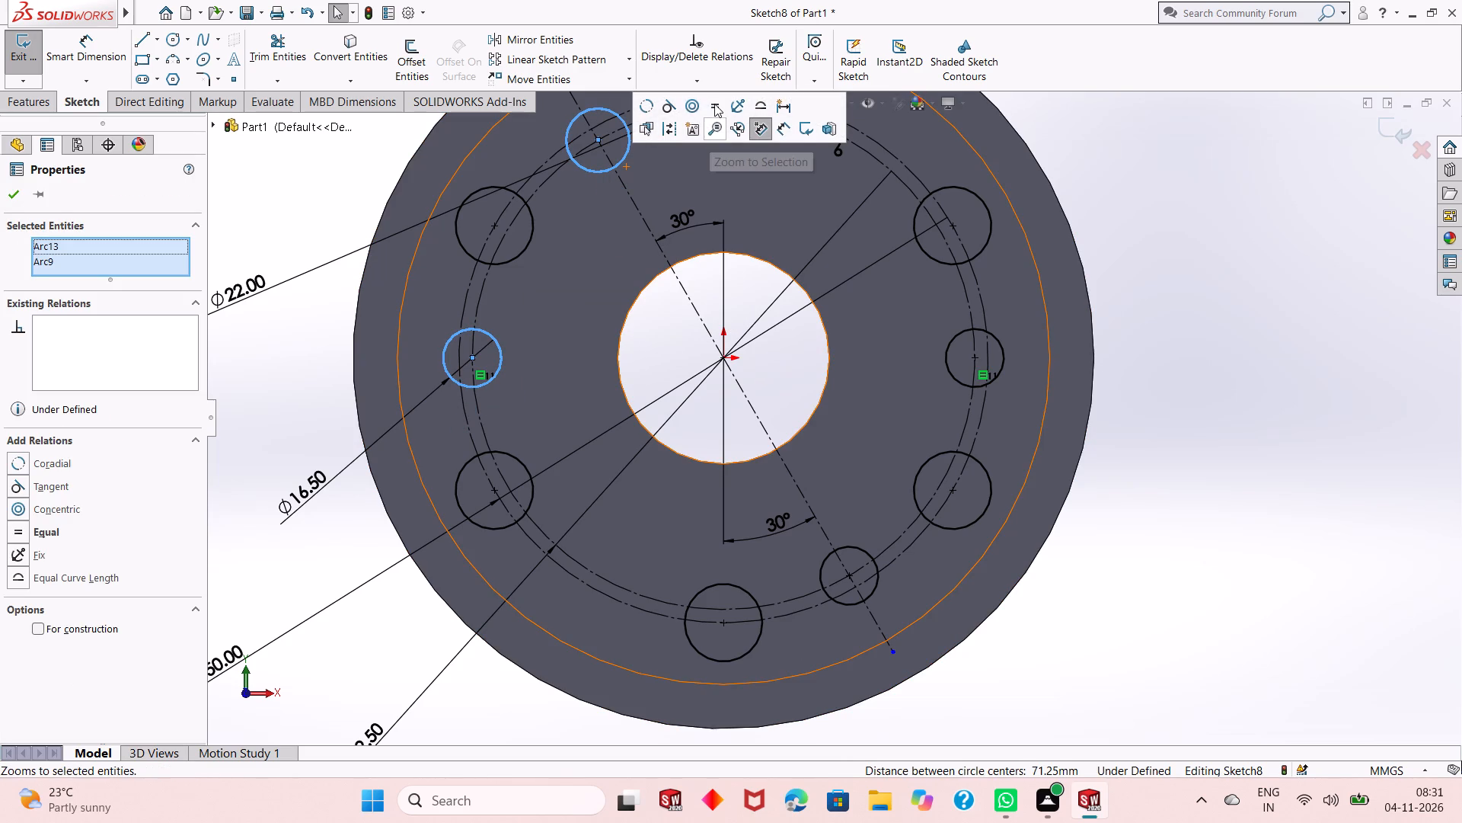
pyautogui.click(714, 102)
pyautogui.press('Escape')
pyautogui.press('Escape')
# Cut the six 22 mm and four 16.5 mm circles through the part with an Extruded Cut set to Through All.
pyautogui.scroll(2, 726, 411)
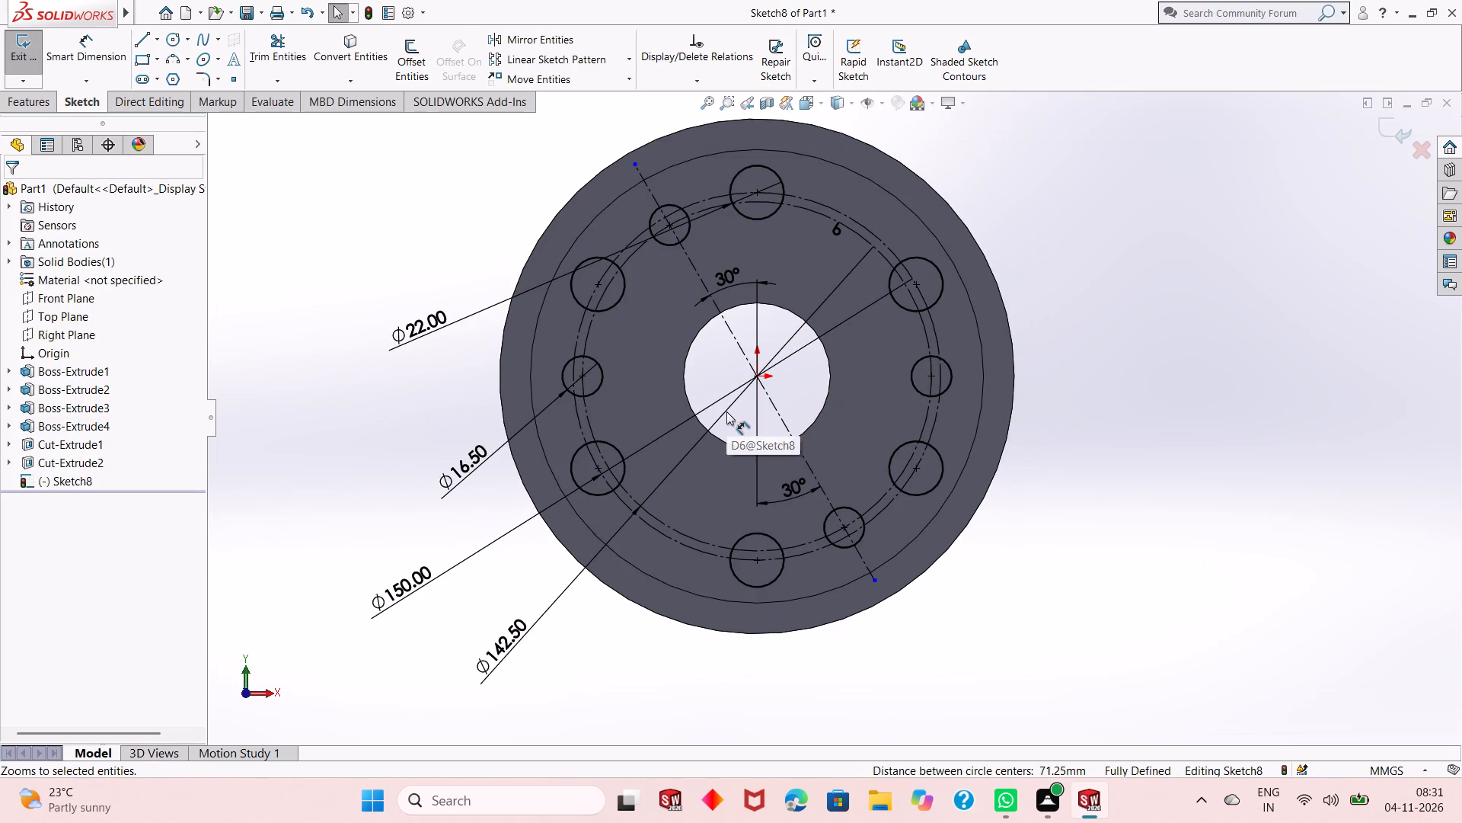
pyautogui.moveTo(745, 415); pyautogui.dragTo(952, 430, button='middle')
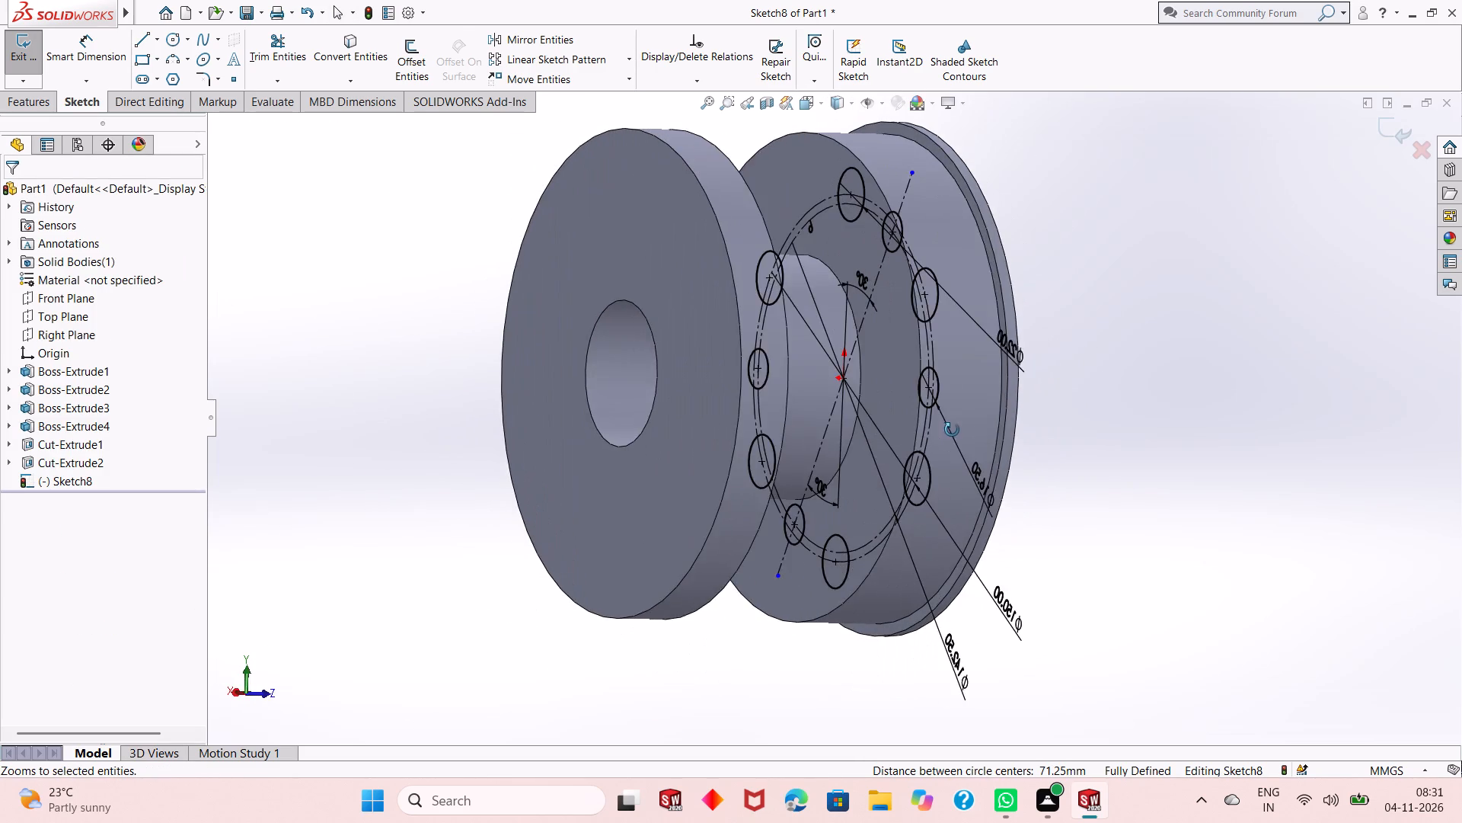
pyautogui.moveTo(952, 430); pyautogui.dragTo(1049, 437, button='middle')
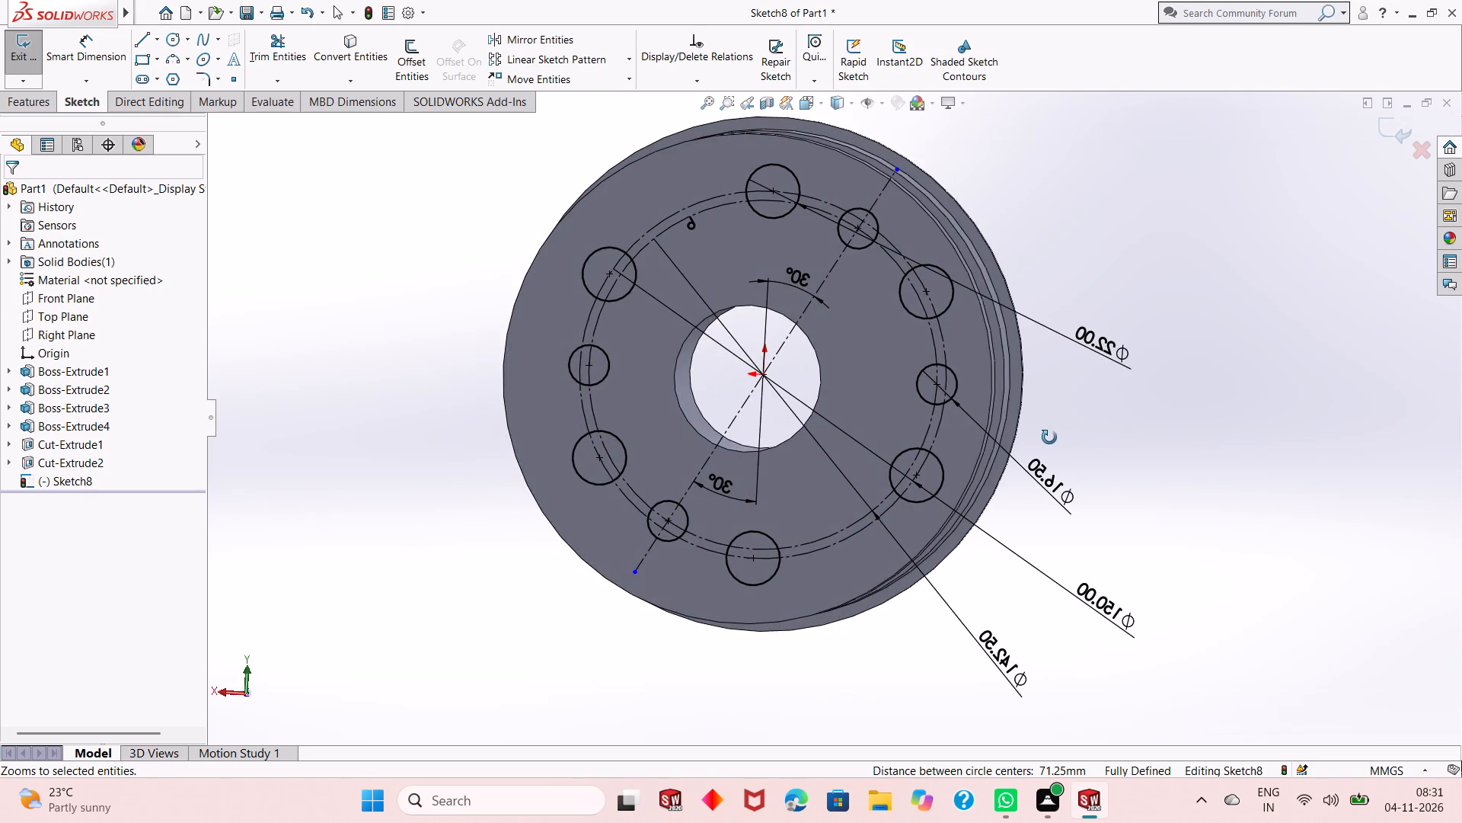
pyautogui.moveTo(1049, 437); pyautogui.dragTo(844, 463, button='middle')
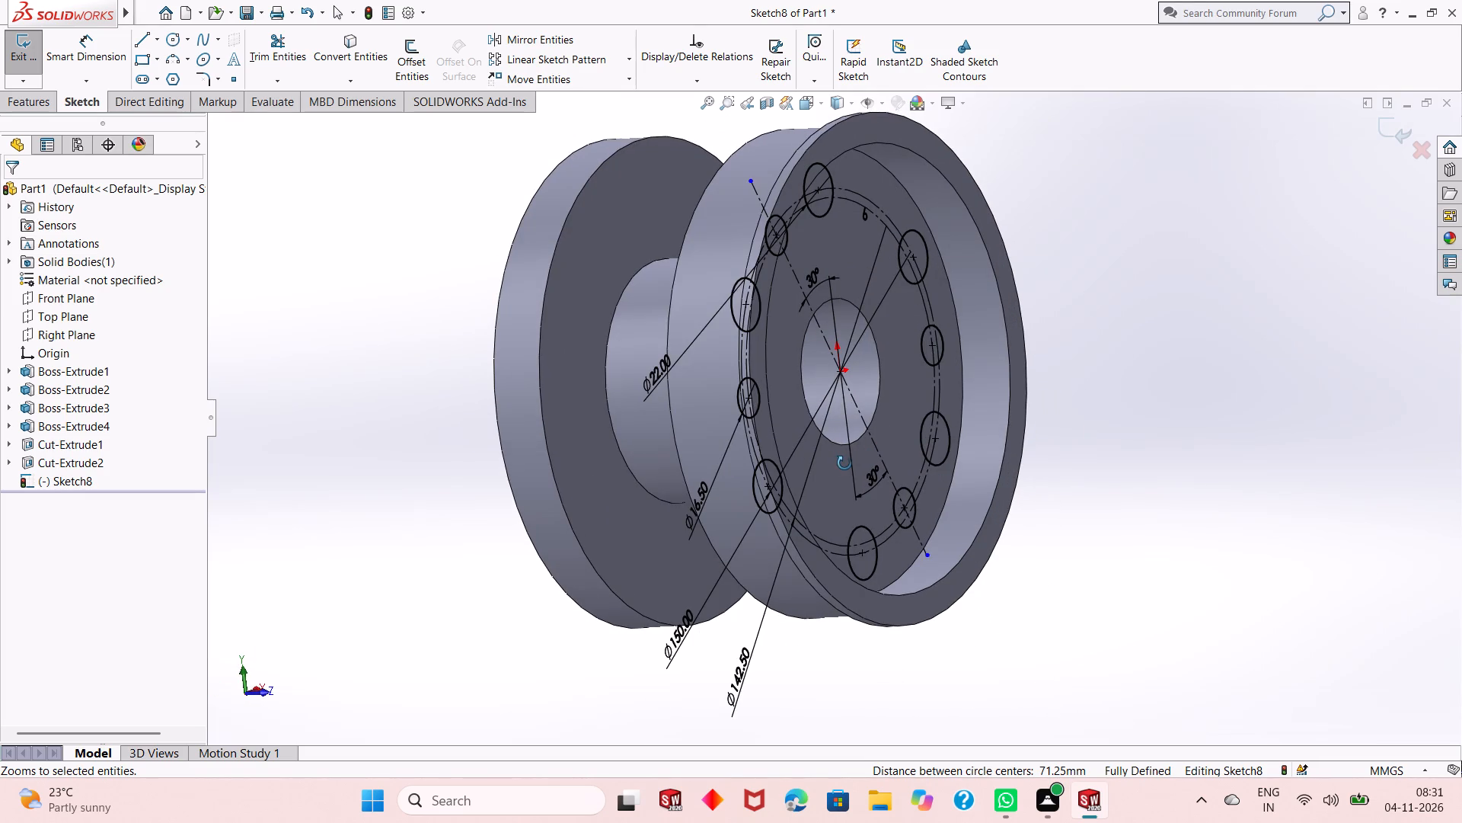
pyautogui.moveTo(844, 463); pyautogui.dragTo(889, 462, button='middle')
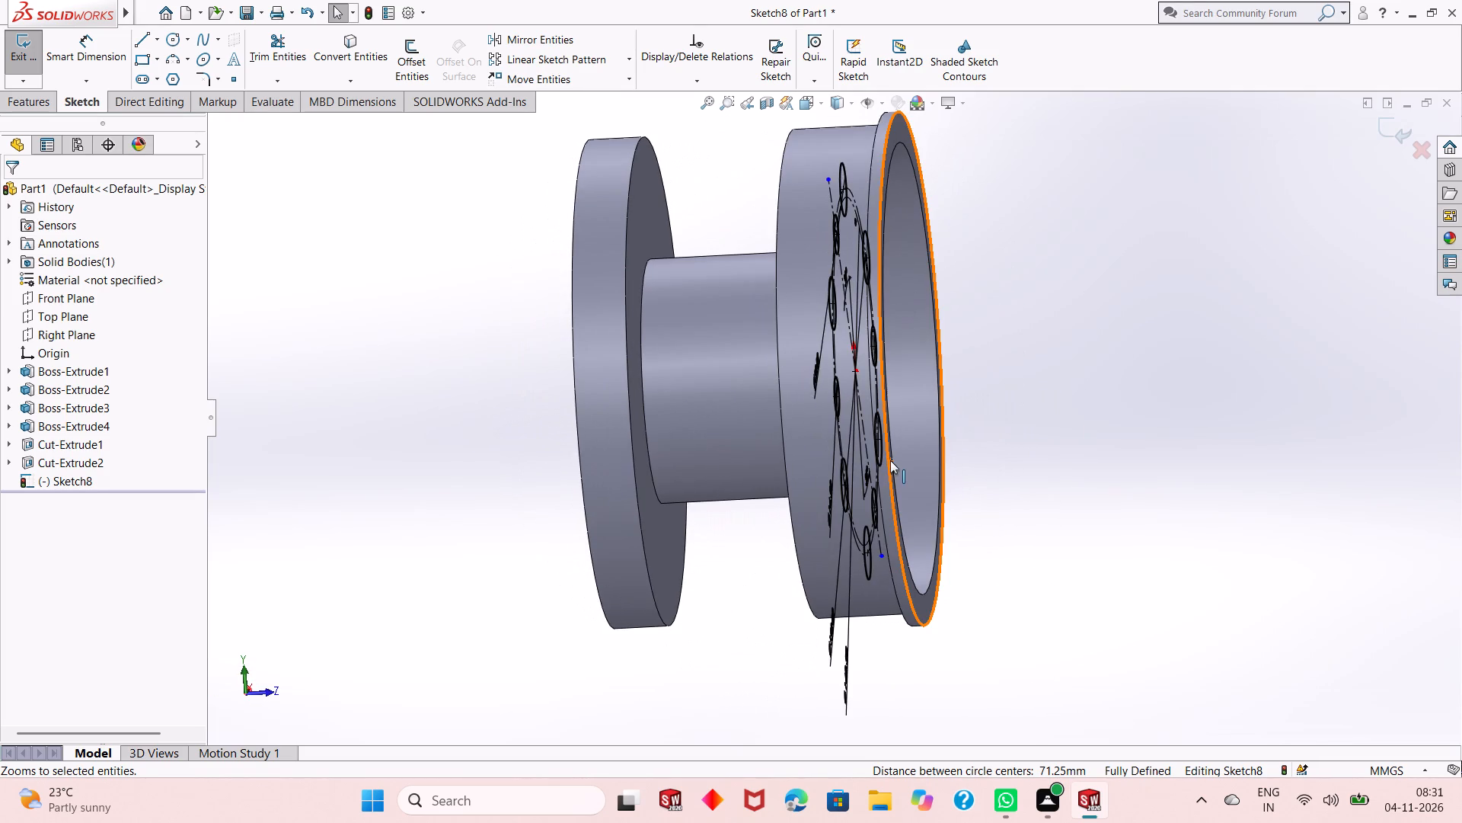
pyautogui.moveTo(886, 450); pyautogui.dragTo(803, 472, button='middle')
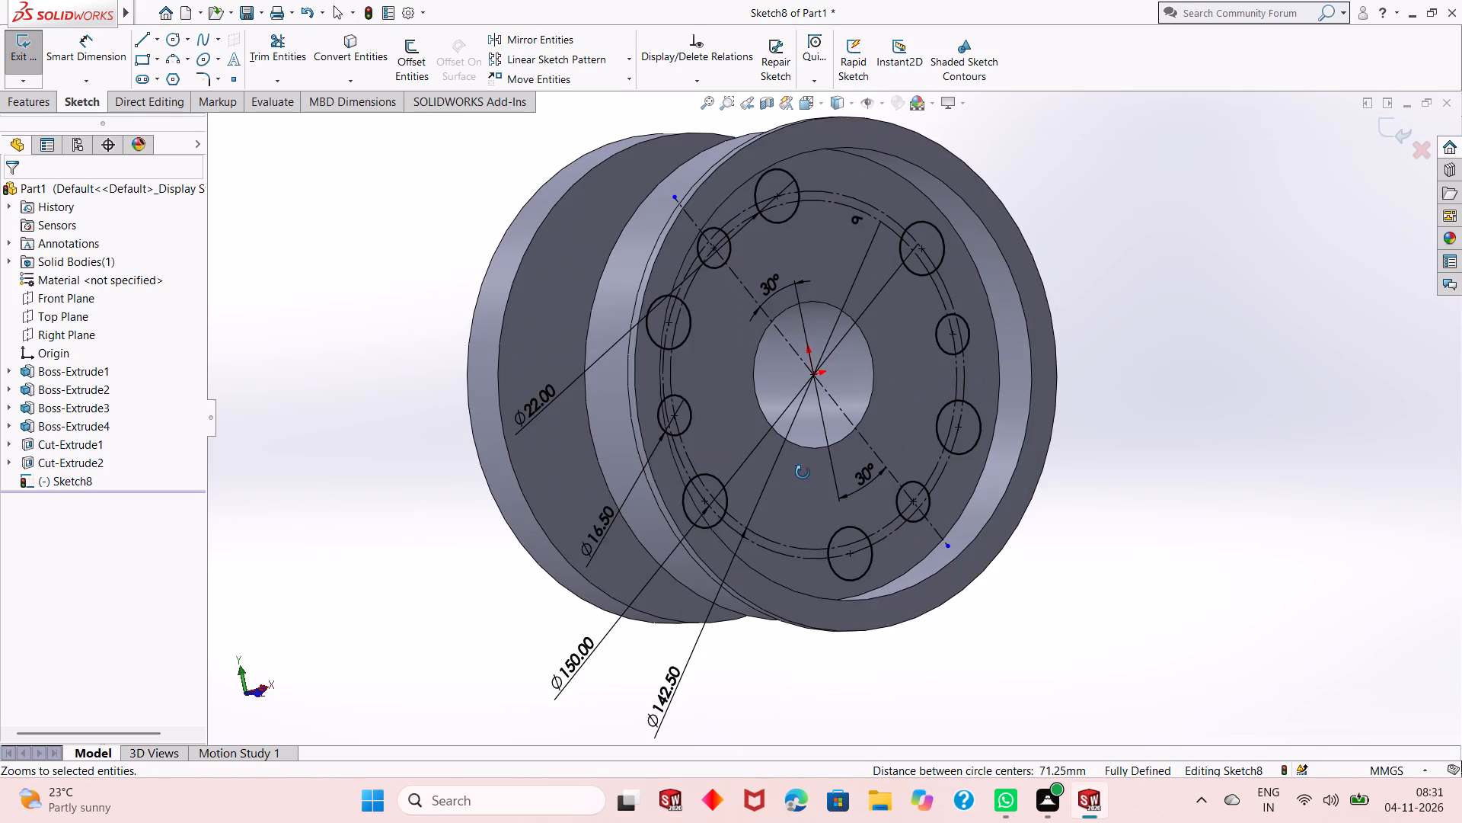
pyautogui.moveTo(803, 472); pyautogui.dragTo(802, 472, button='middle')
pyautogui.click(47, 105)
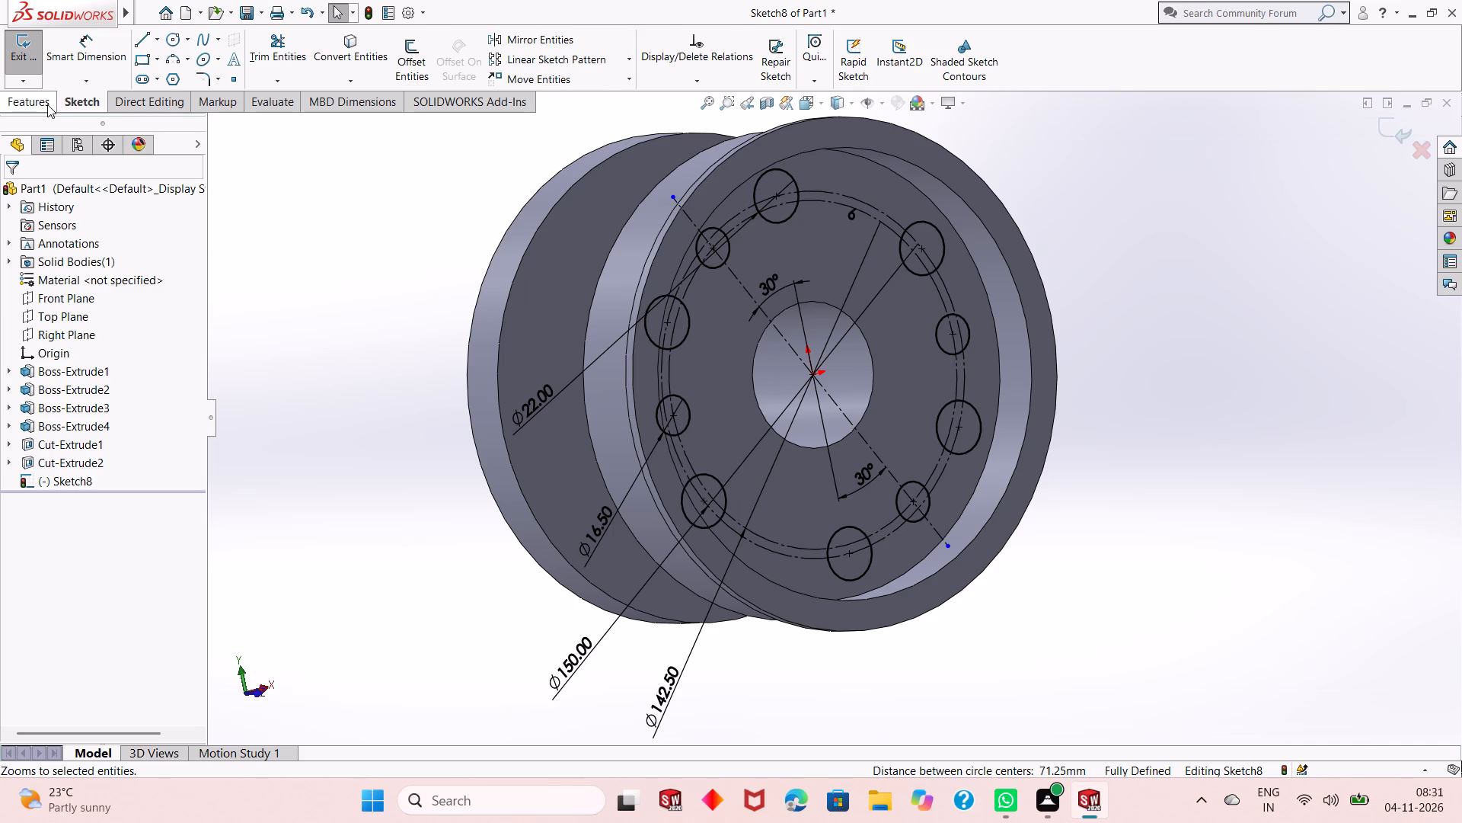
pyautogui.click(257, 59)
pyautogui.moveTo(335, 347); pyautogui.dragTo(359, 354, button='middle')
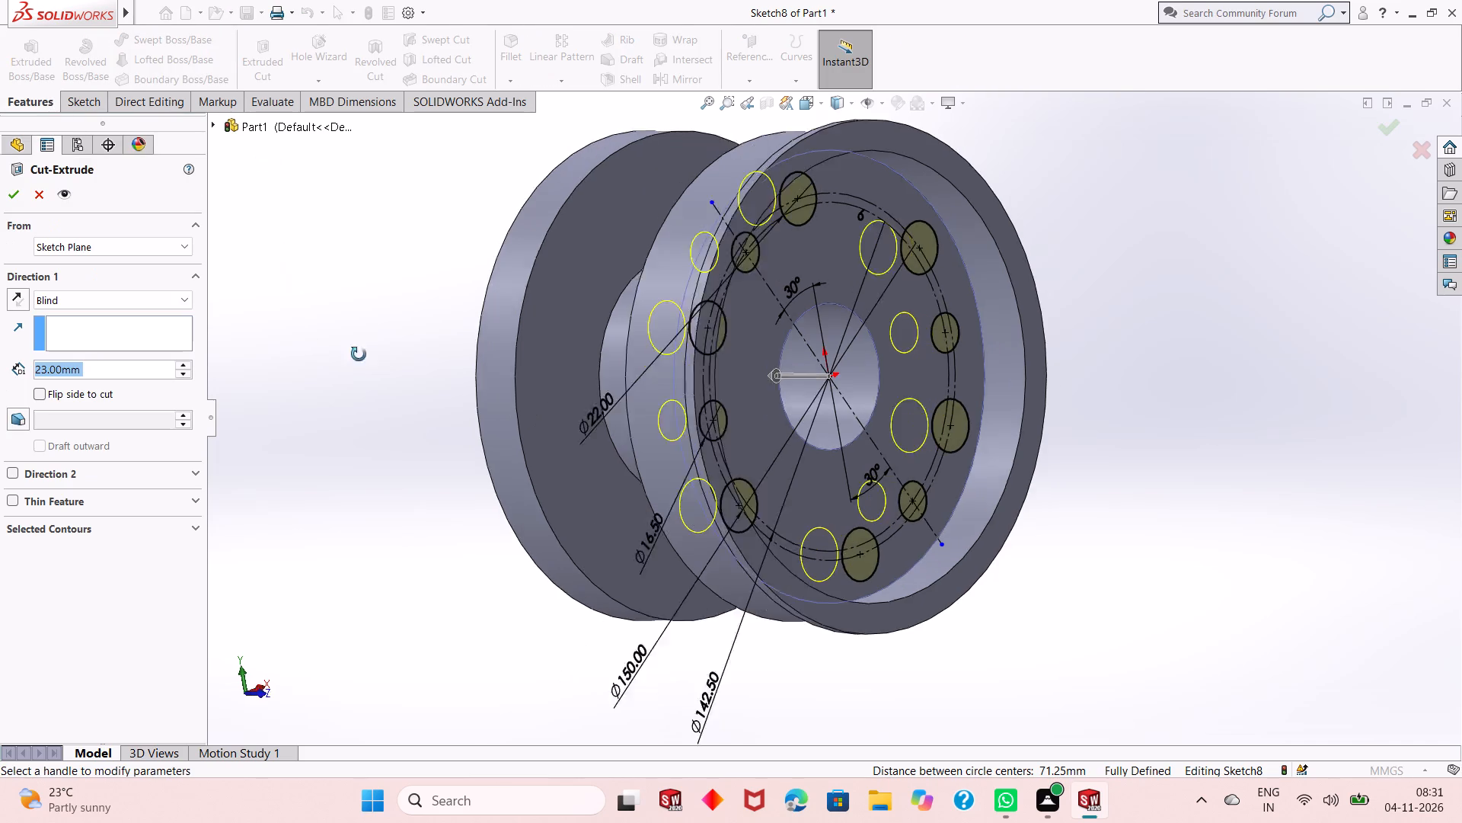
pyautogui.moveTo(359, 354); pyautogui.dragTo(376, 367, button='middle')
pyautogui.click(107, 305)
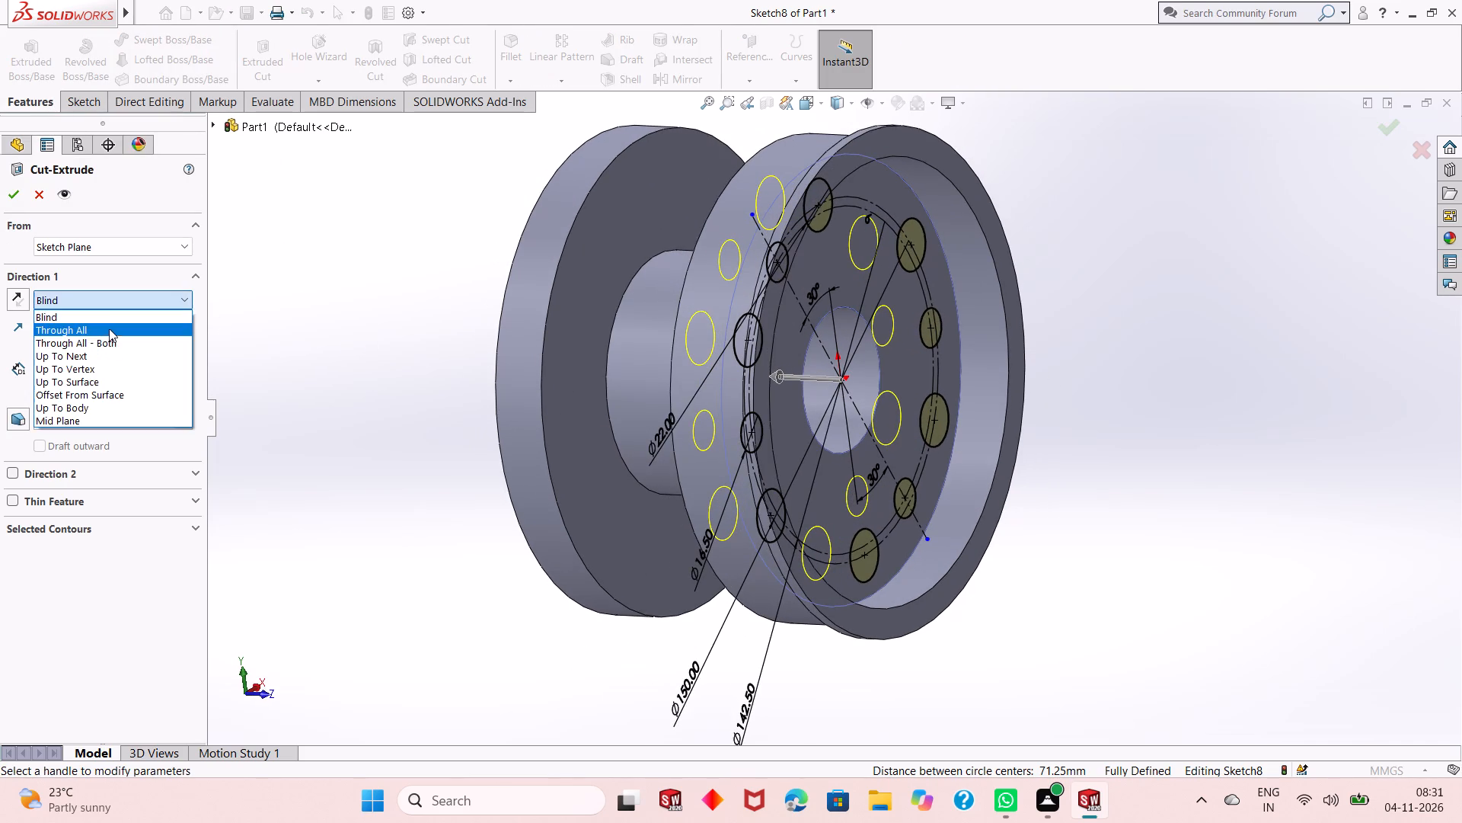
pyautogui.click(110, 331)
pyautogui.click(12, 198)
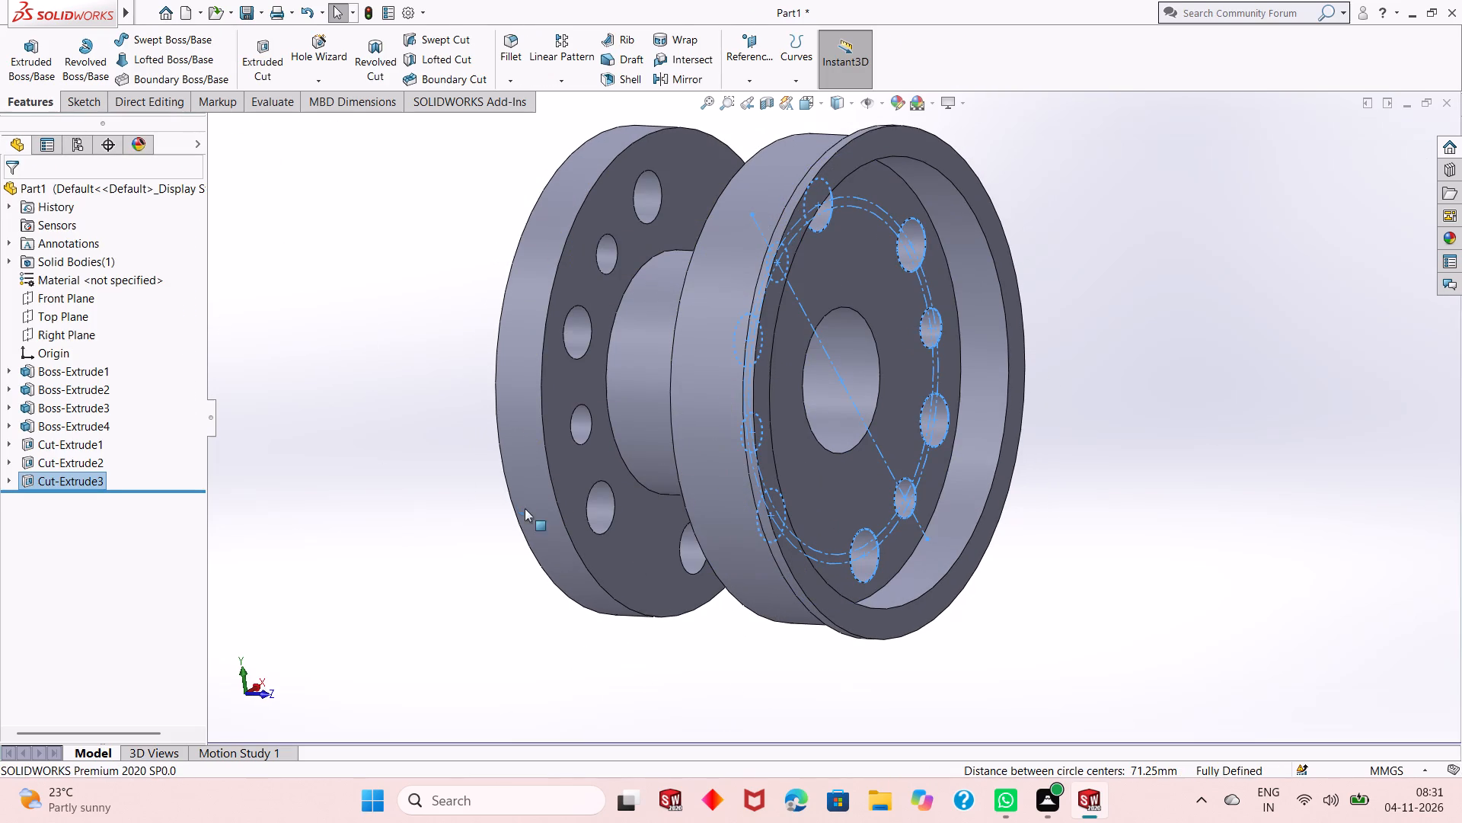
pyautogui.click(449, 506)
# Examine the part from all sides, checking the holes through both flanges, the hub and the recessed face.
pyautogui.moveTo(599, 520); pyautogui.dragTo(433, 552, button='middle')
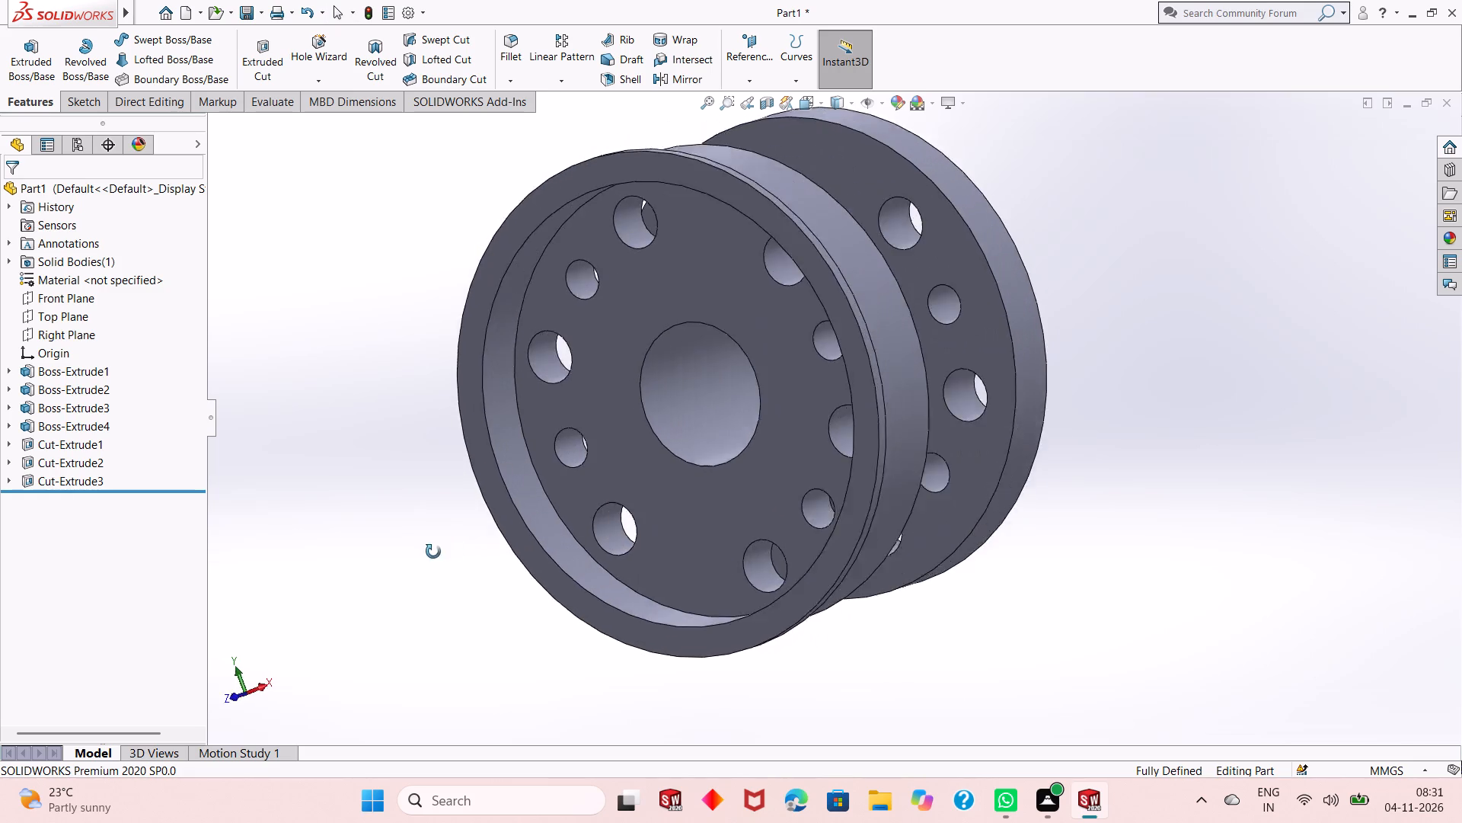
pyautogui.moveTo(433, 552); pyautogui.dragTo(841, 612, button='middle')
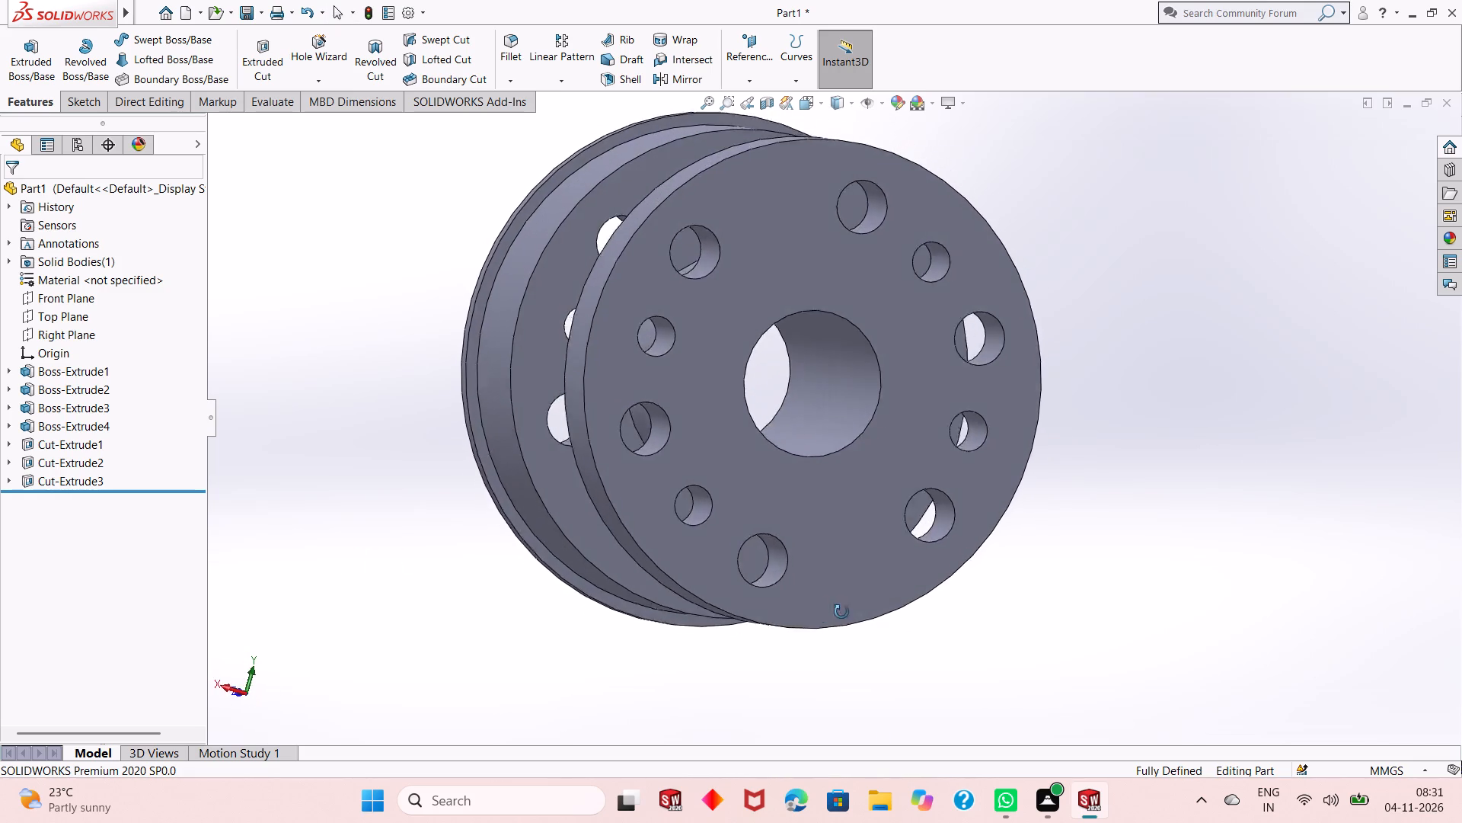
pyautogui.moveTo(841, 612); pyautogui.dragTo(615, 406, button='middle')
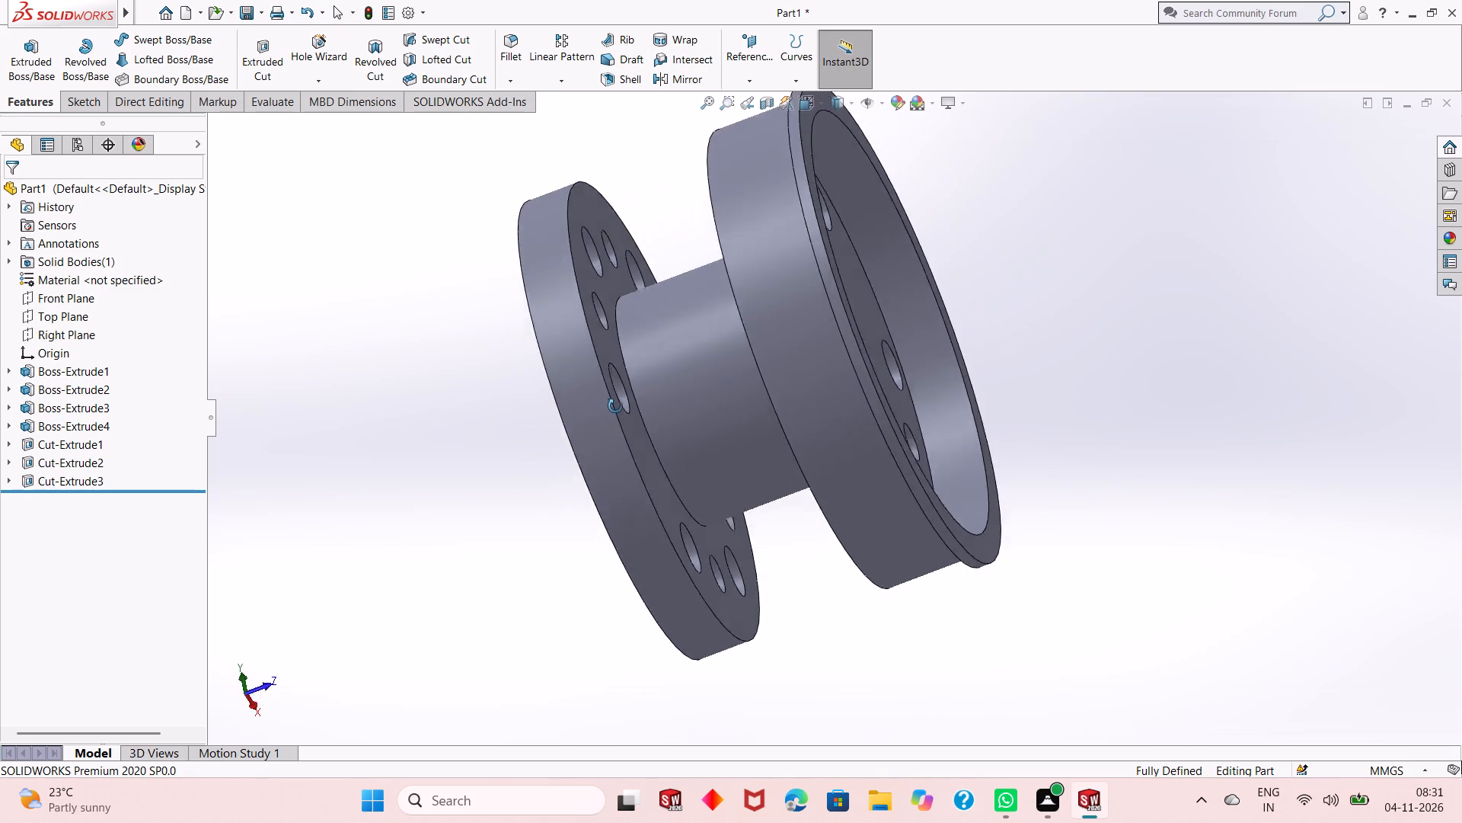
pyautogui.moveTo(615, 406); pyautogui.dragTo(1173, 668, button='middle')
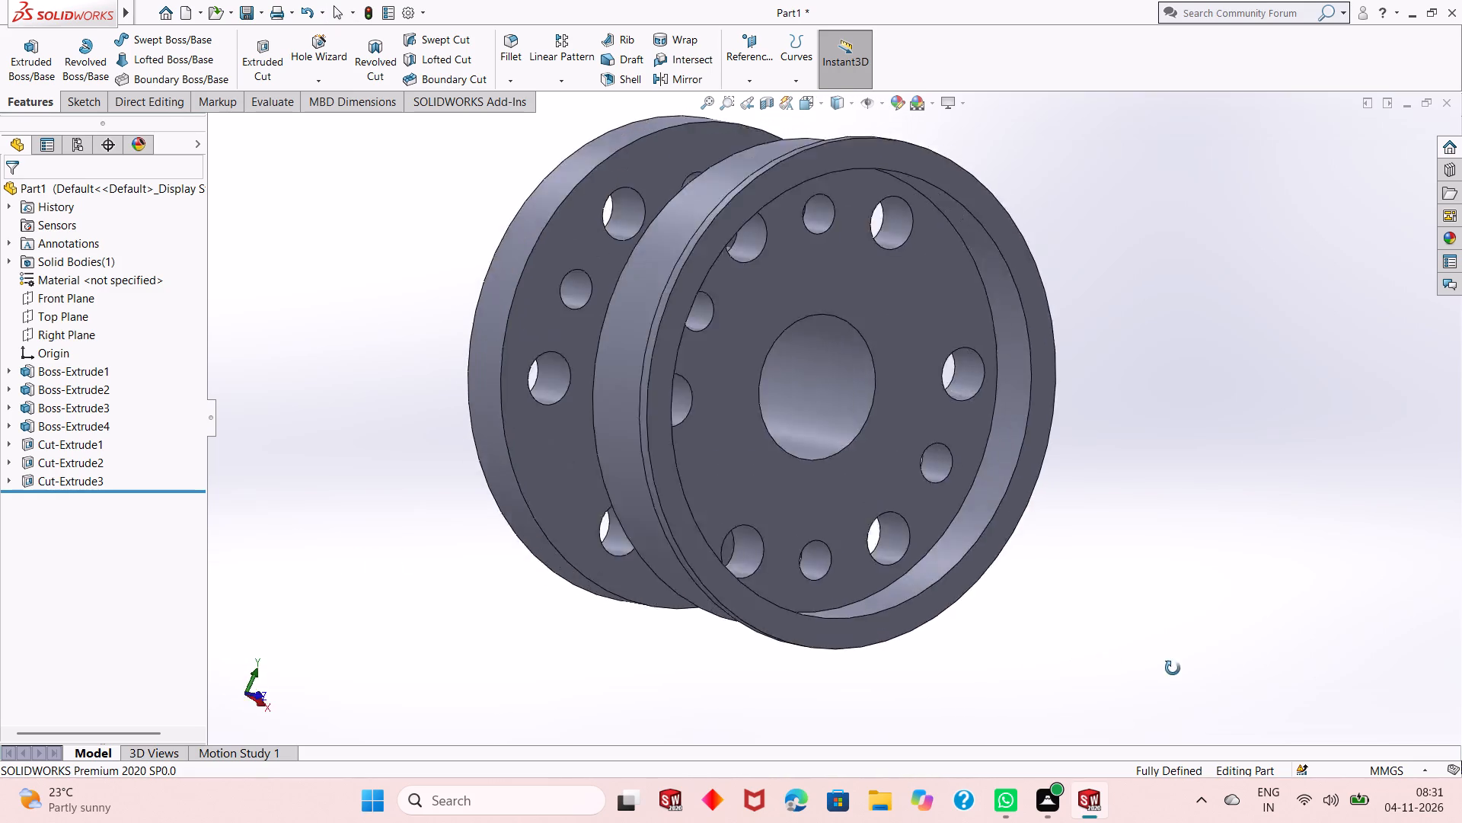
pyautogui.moveTo(1173, 668); pyautogui.dragTo(626, 592, button='middle')
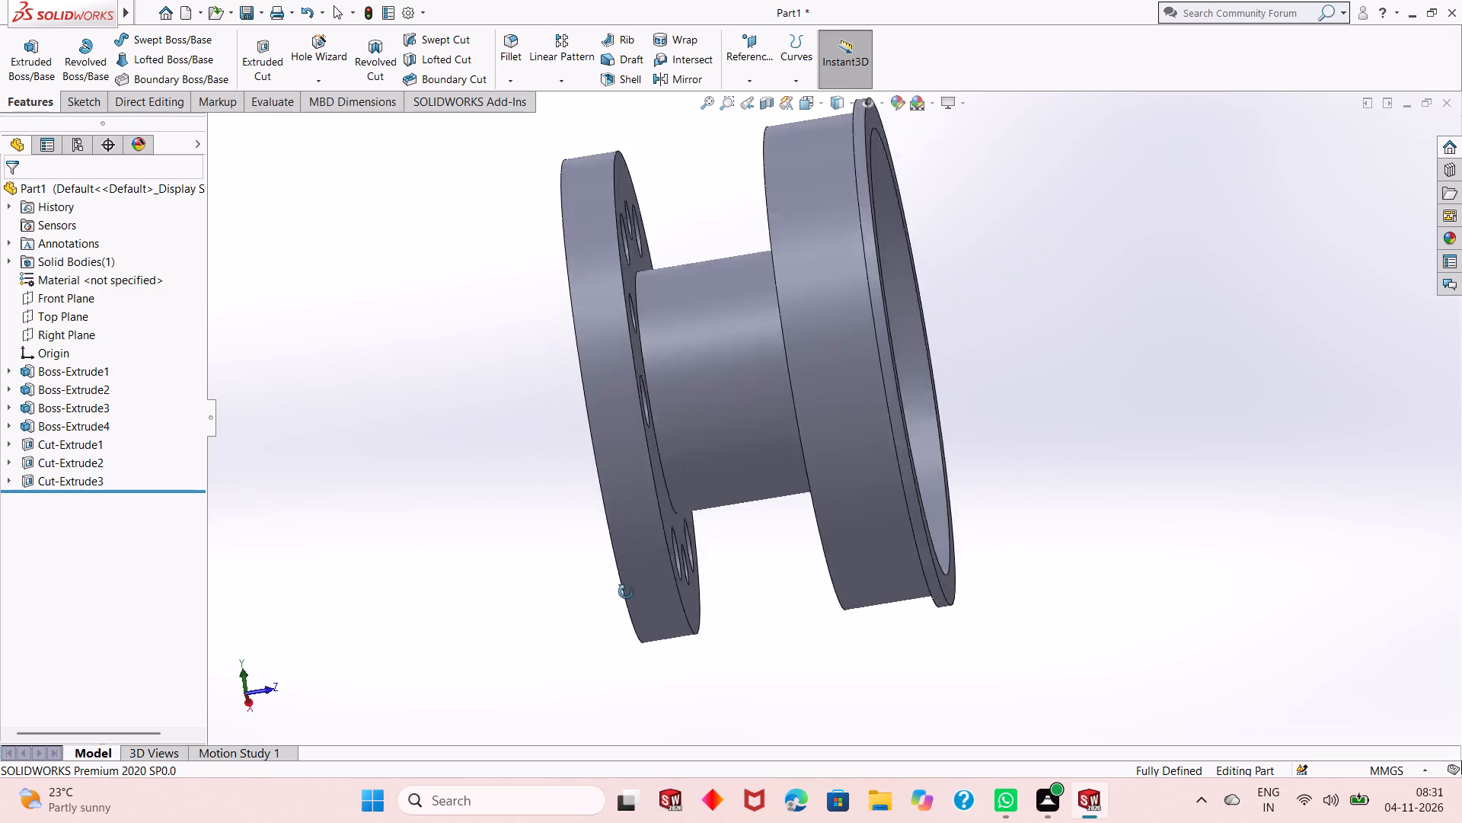
pyautogui.moveTo(626, 592); pyautogui.dragTo(576, 647, button='middle')
pyautogui.scroll(2, 759, 490)
pyautogui.moveTo(779, 430); pyautogui.dragTo(758, 491, button='middle')
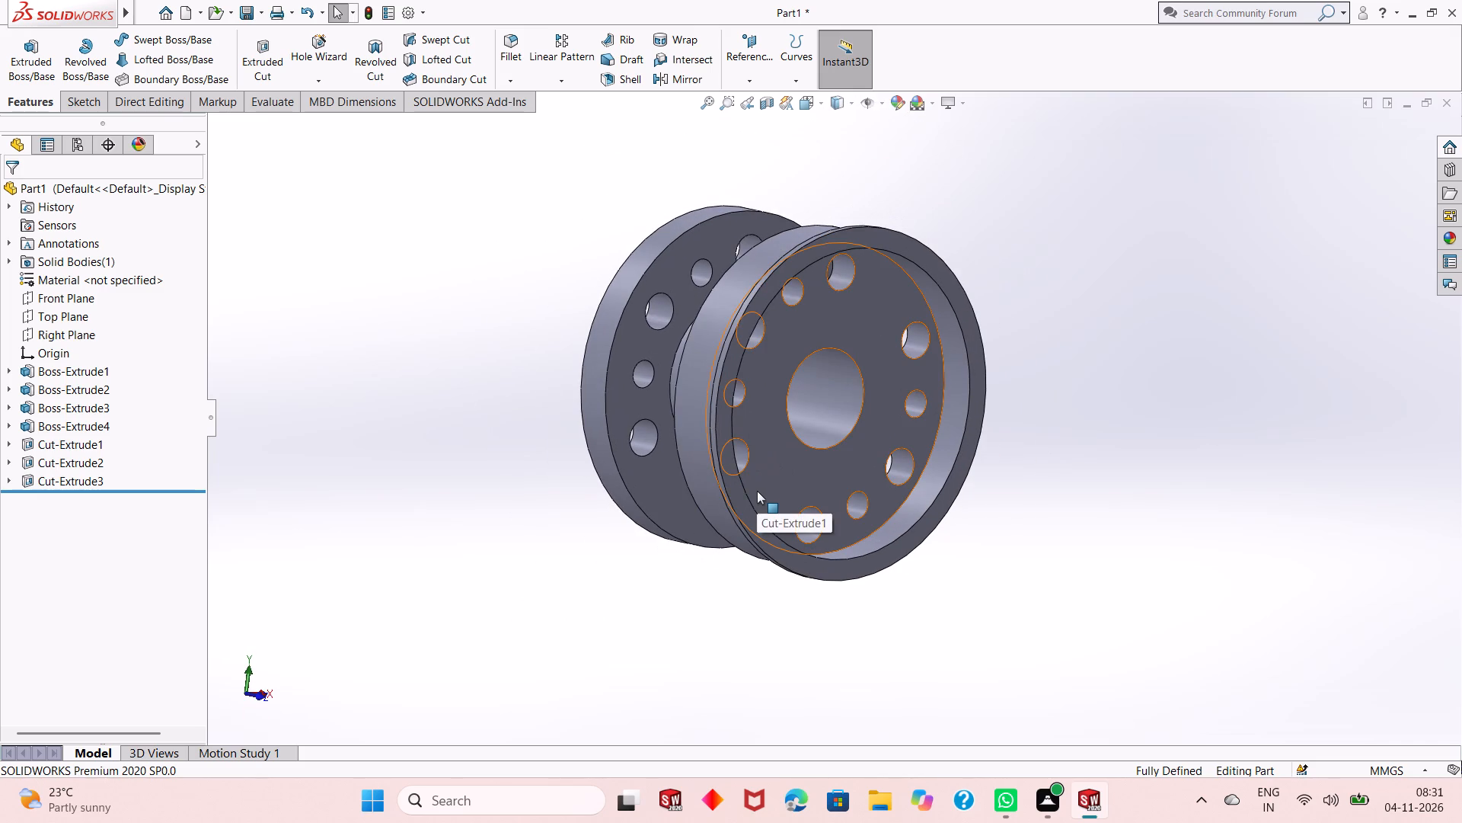
pyautogui.scroll(-2, 757, 491)
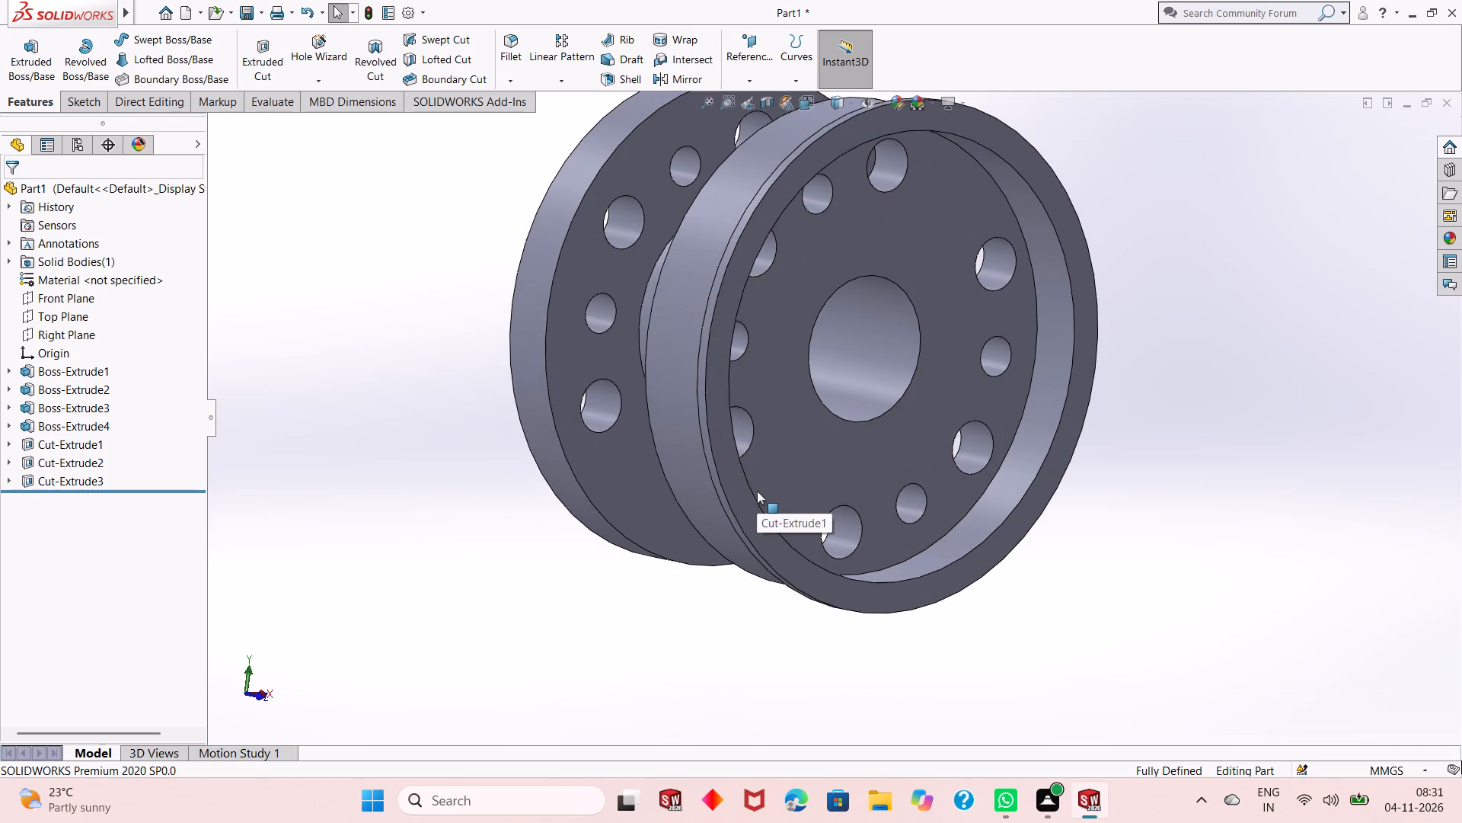
pyautogui.scroll(1, 757, 491)
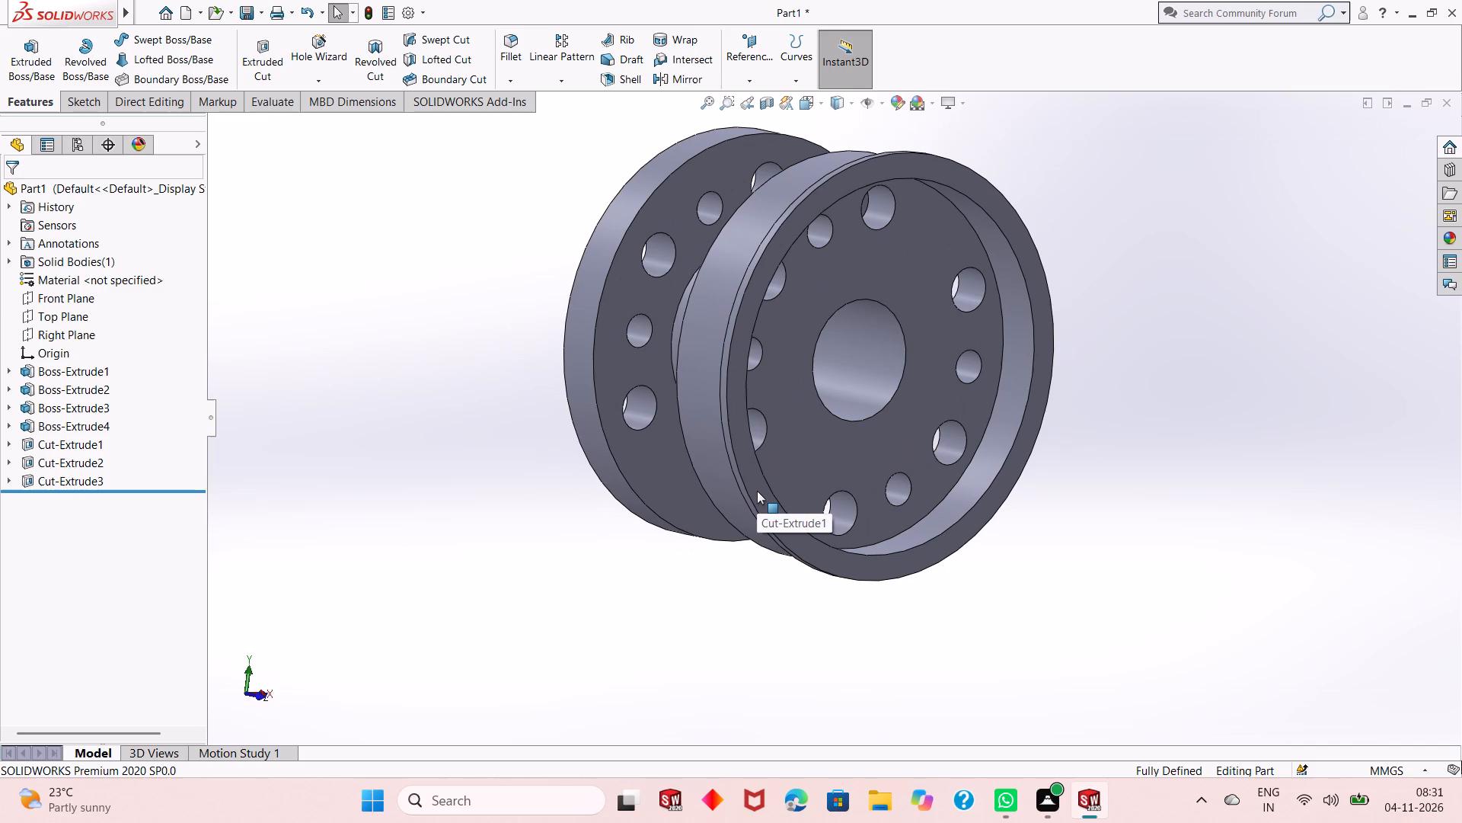
pyautogui.scroll(2, 755, 491)
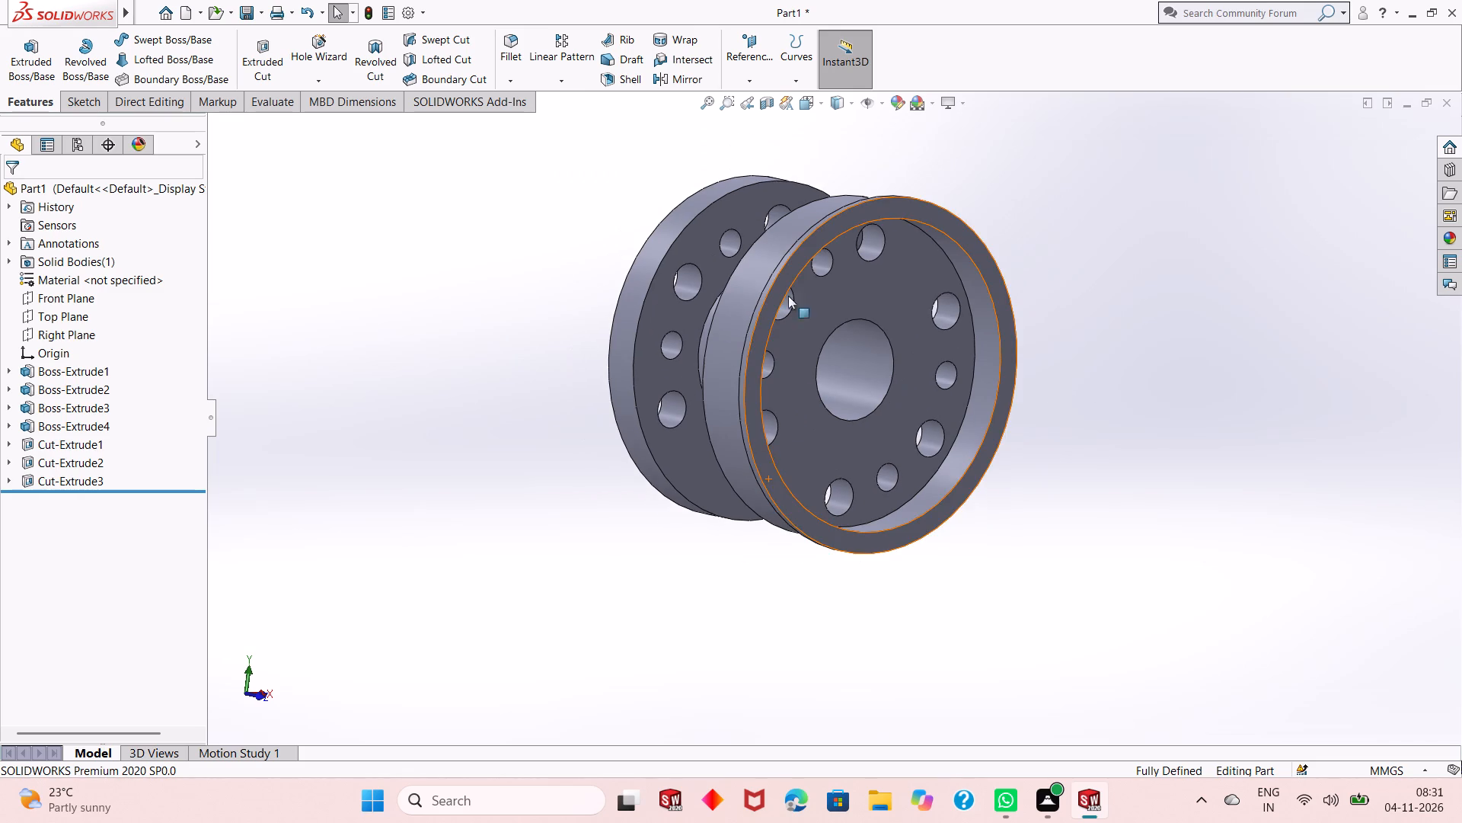
pyautogui.scroll(-2, 802, 267)
pyautogui.scroll(-1, 846, 493)
pyautogui.scroll(2, 846, 492)
pyautogui.scroll(-1, 1103, 486)
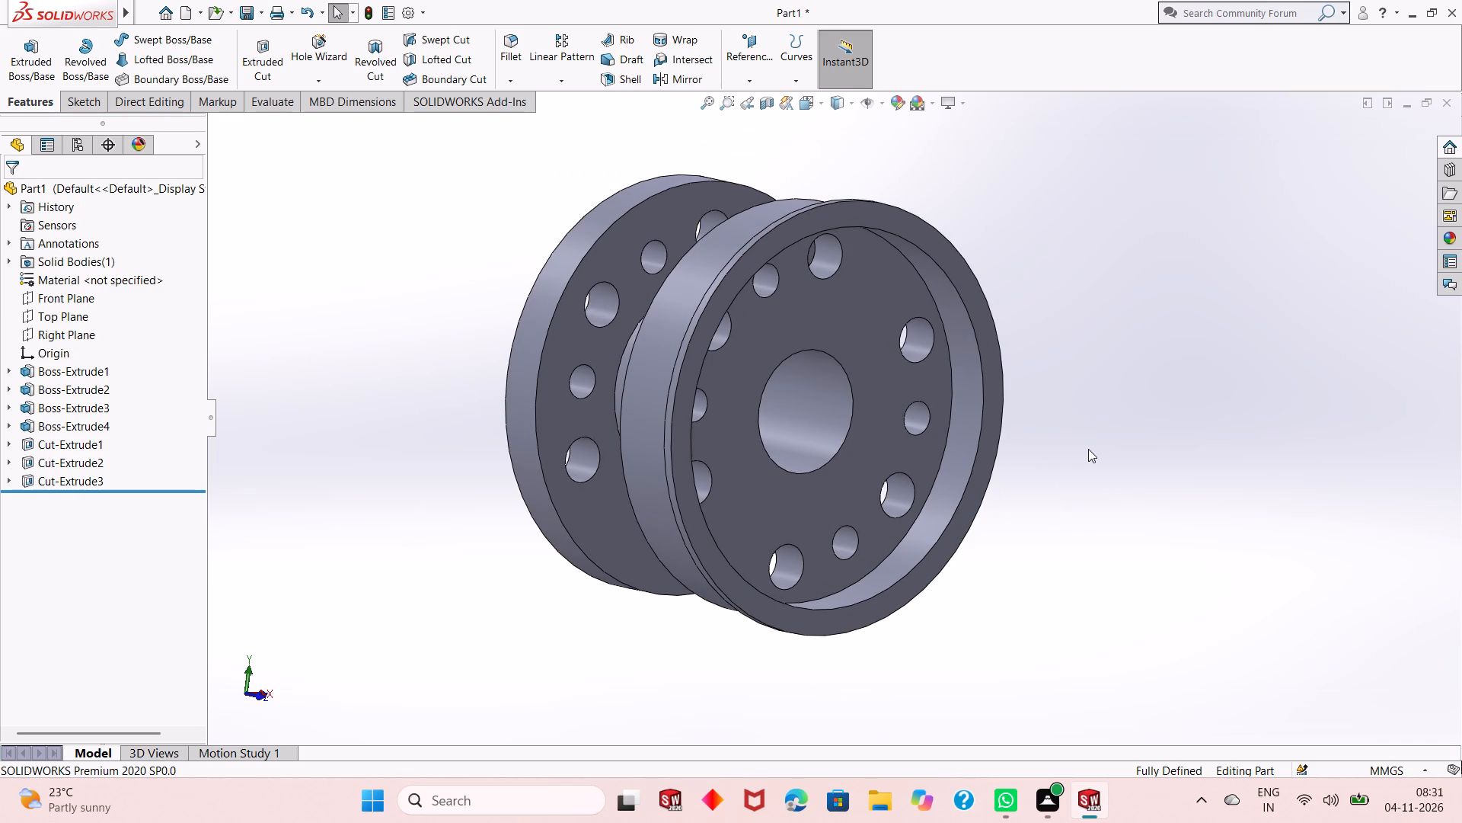
# Save the part as "Double flange drum hub" in the Dp SolidWorks folder.
pyautogui.hotkey('ctrl', 's')
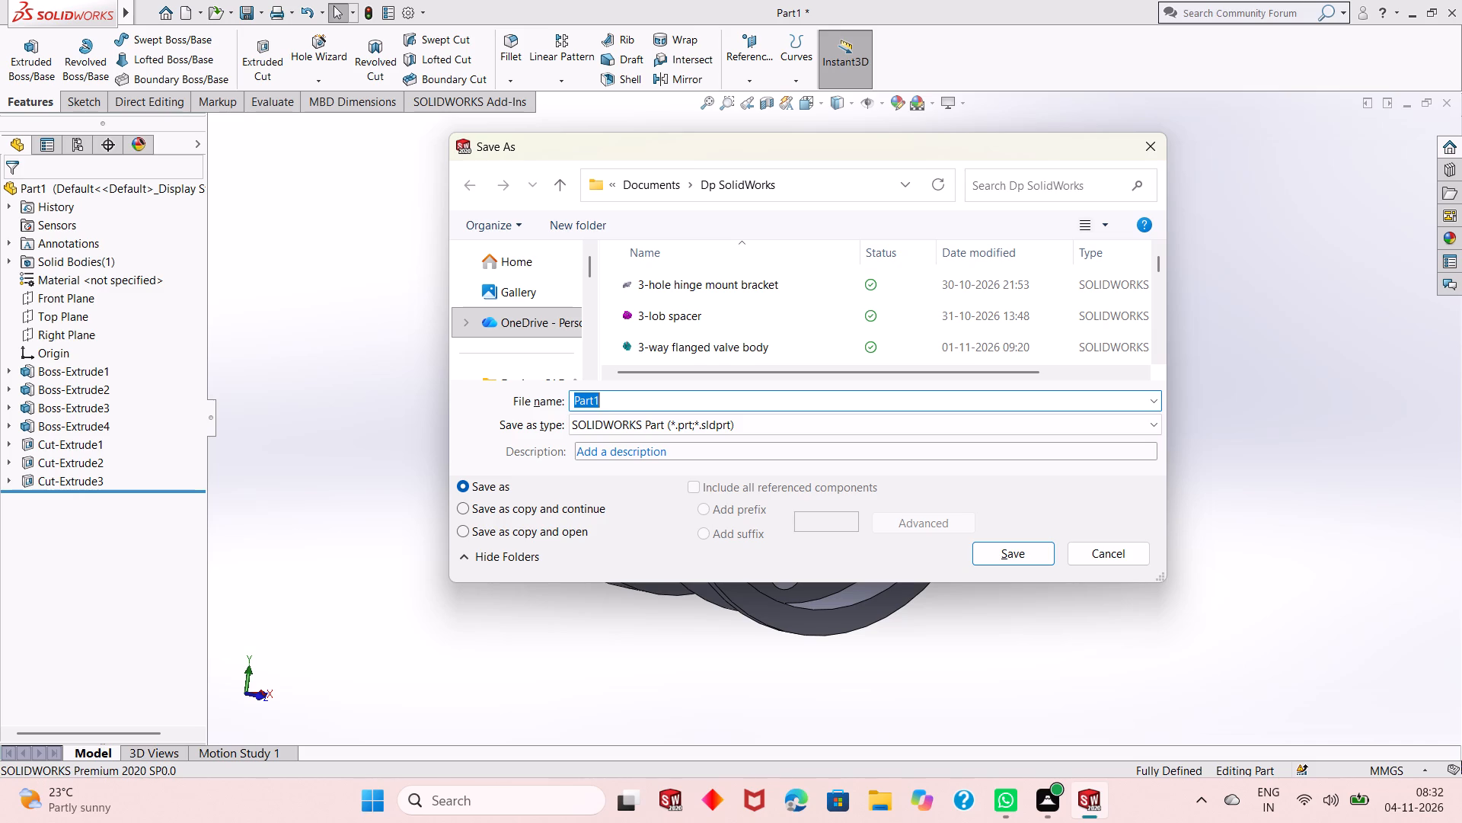
pyautogui.write('Dou')
pyautogui.write('ble')
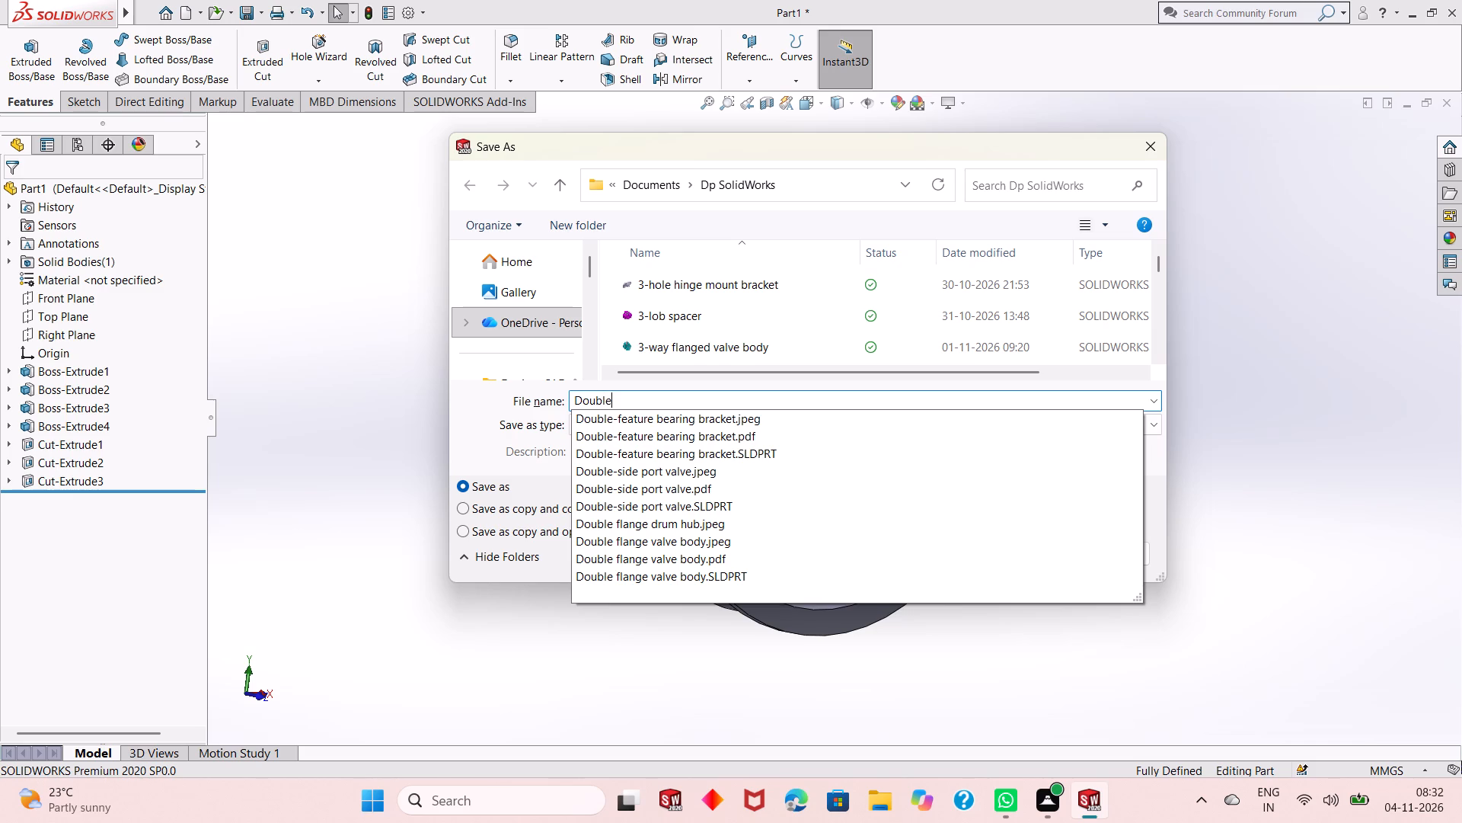
pyautogui.press('space')
pyautogui.write('flange')
pyautogui.press('space')
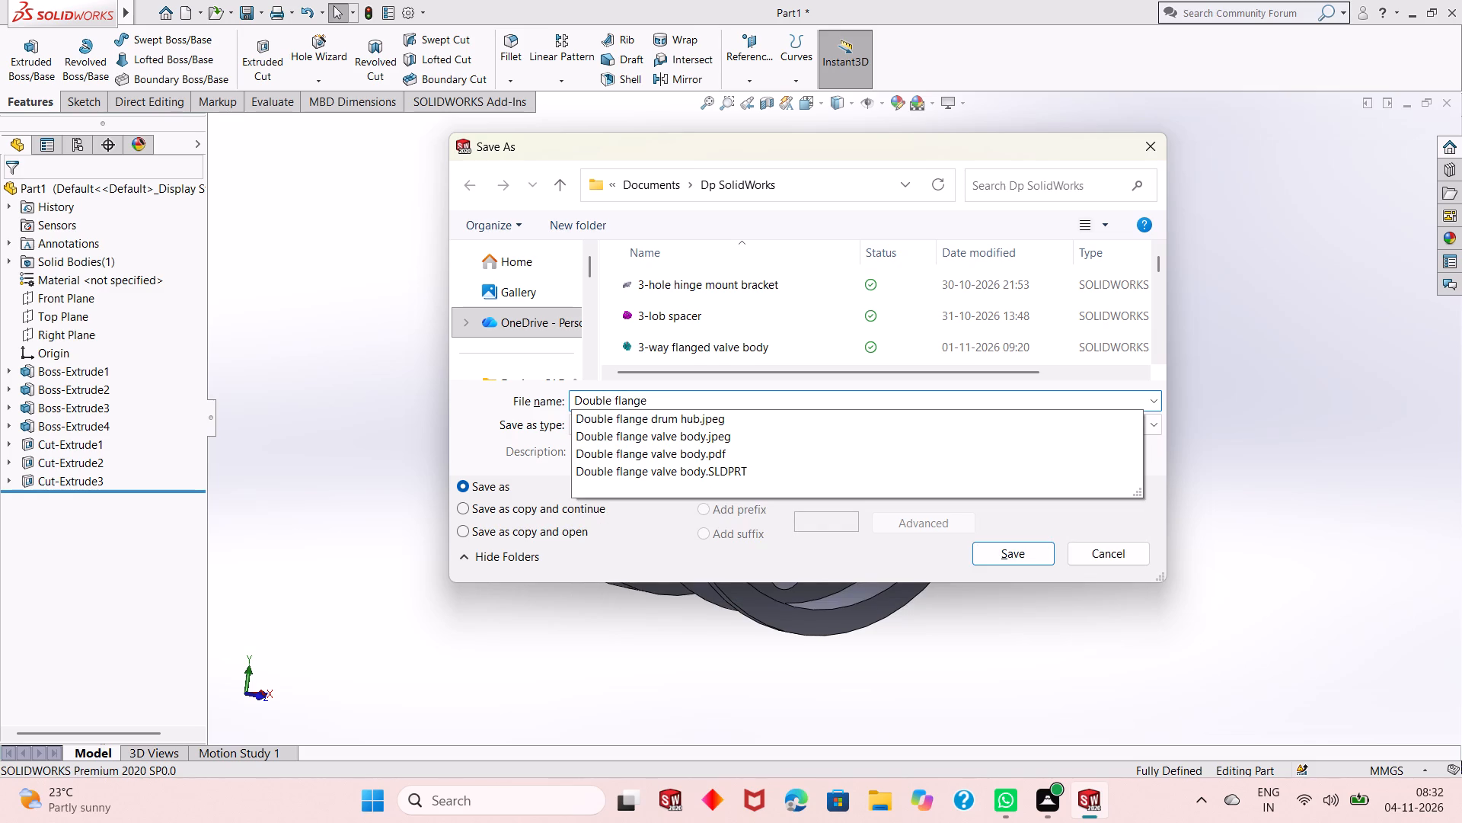
pyautogui.write('drum hub')
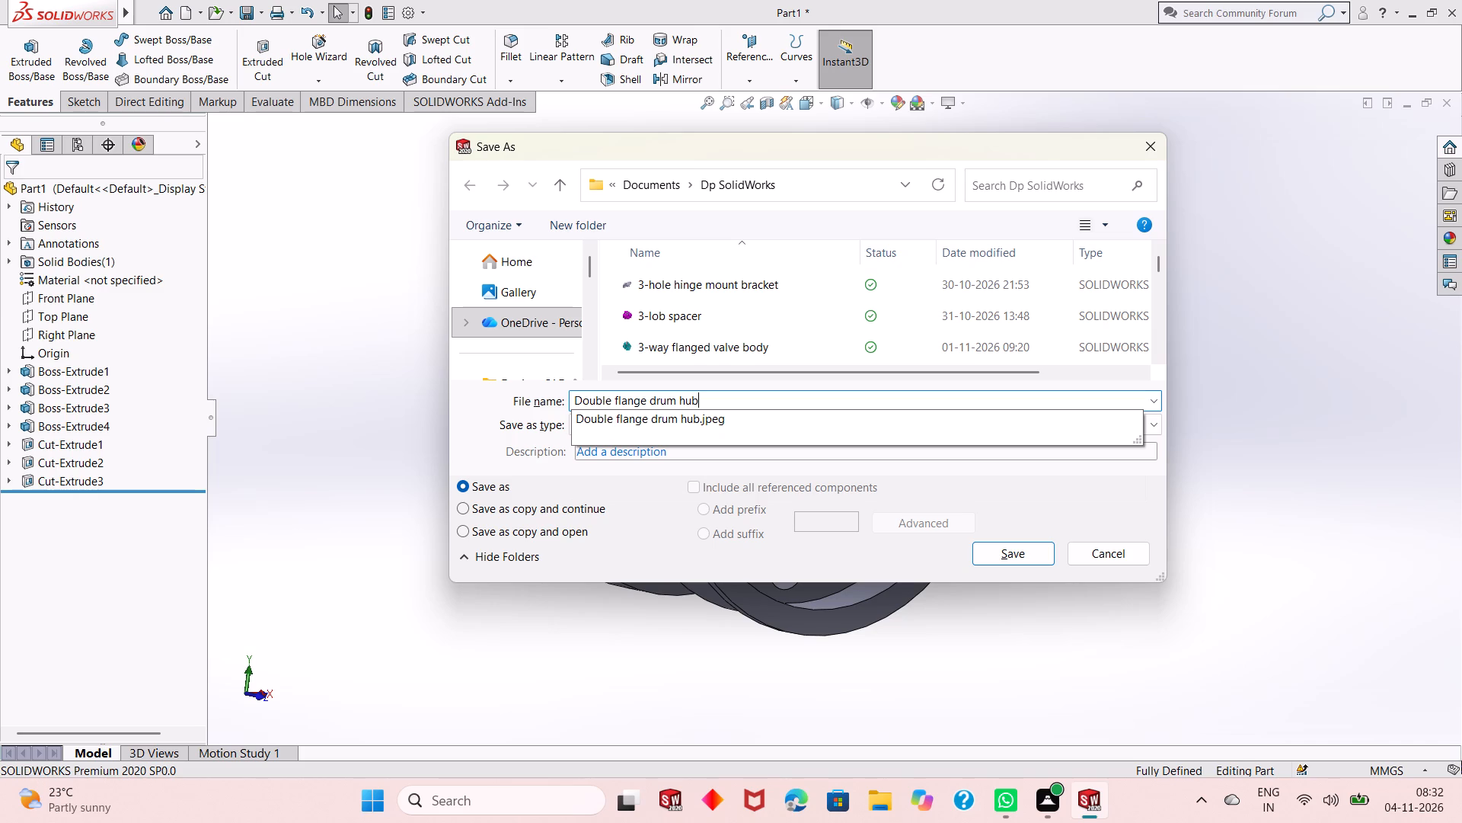
pyautogui.click(1011, 552)
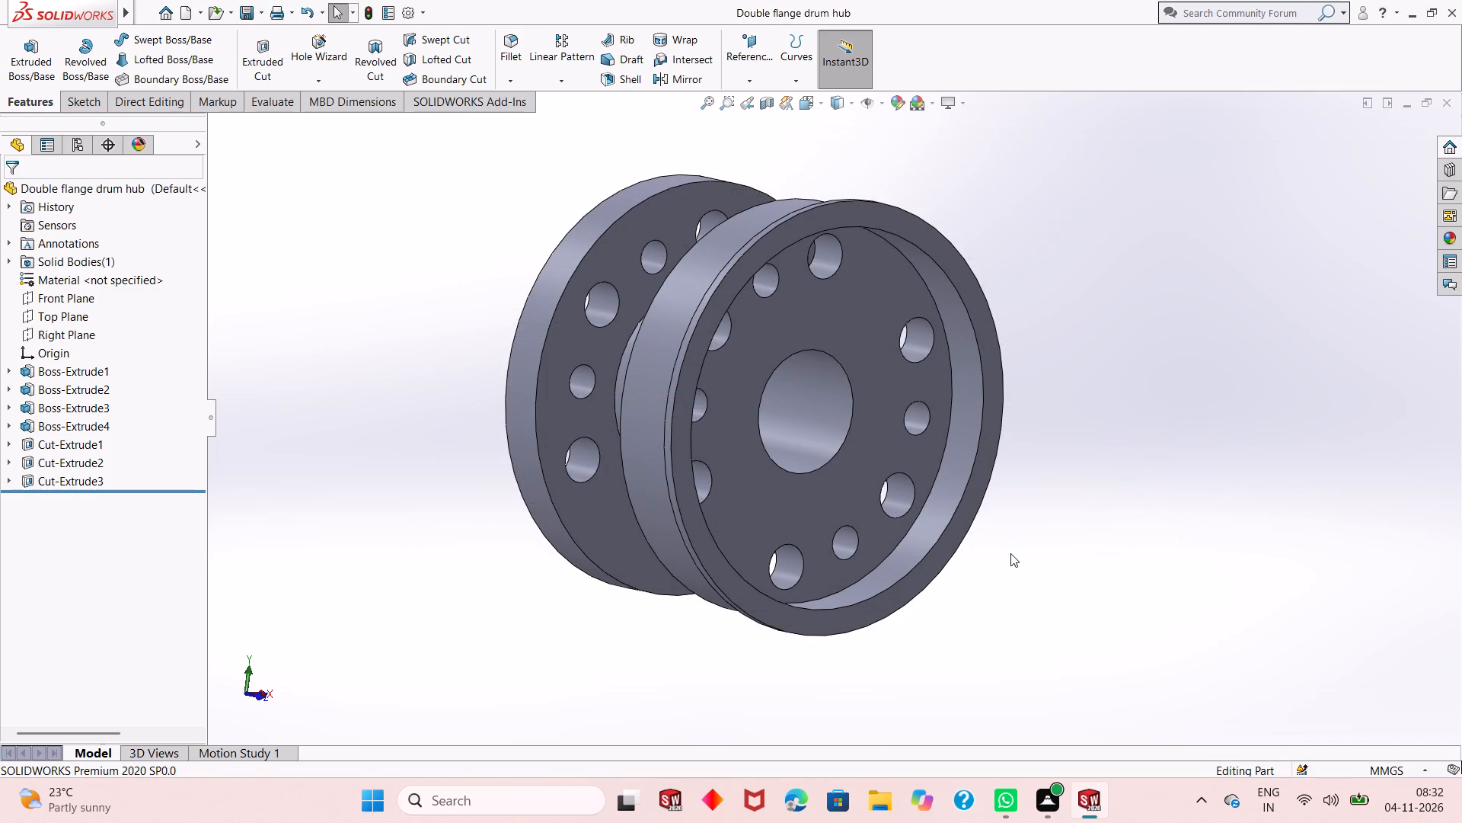
# Save a copy of the part in Adobe Portable Document Format (*.pdf) under the same name.
pyautogui.click(263, 14)
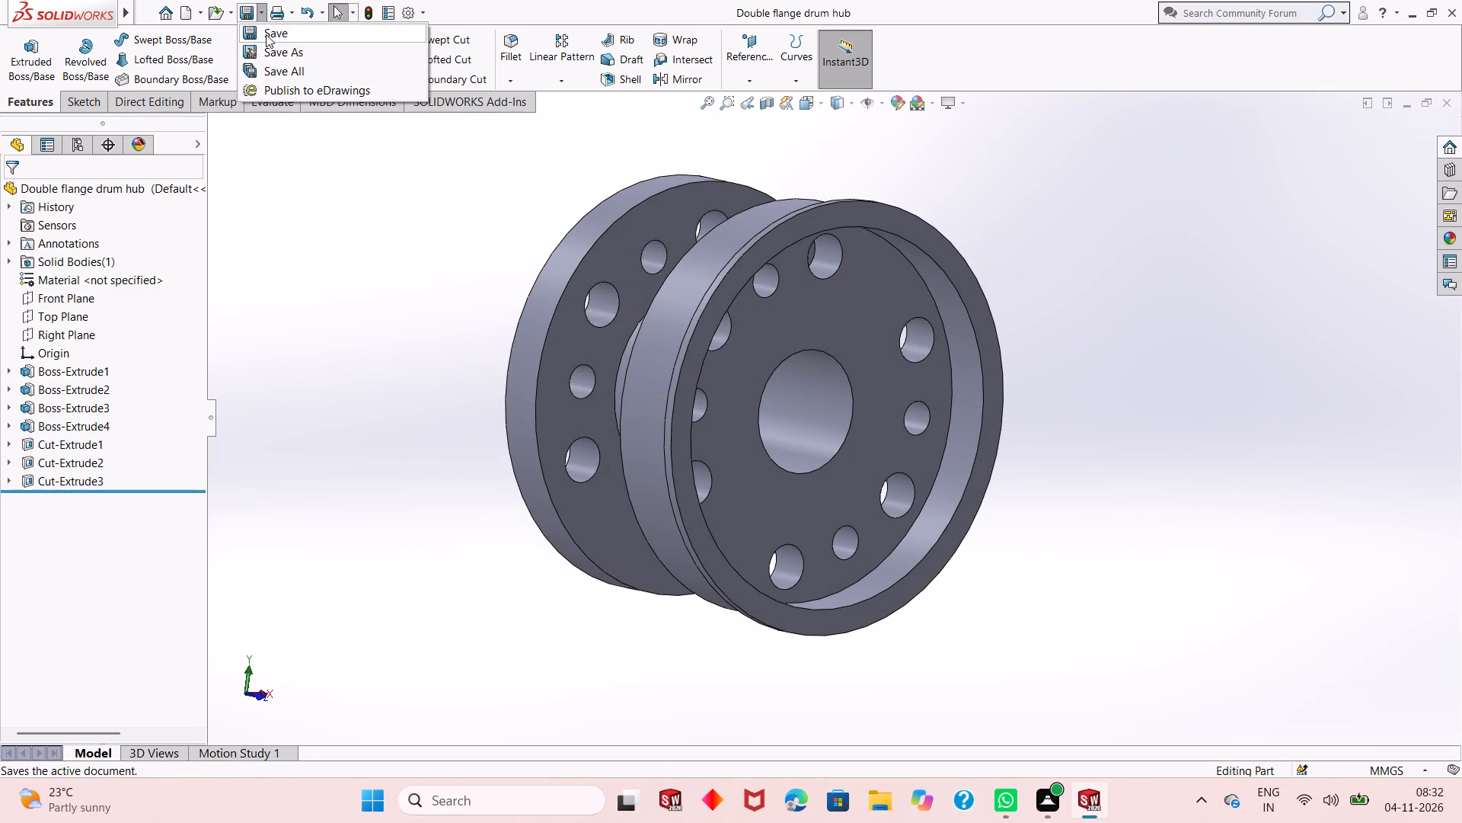
pyautogui.click(270, 50)
pyautogui.click(717, 414)
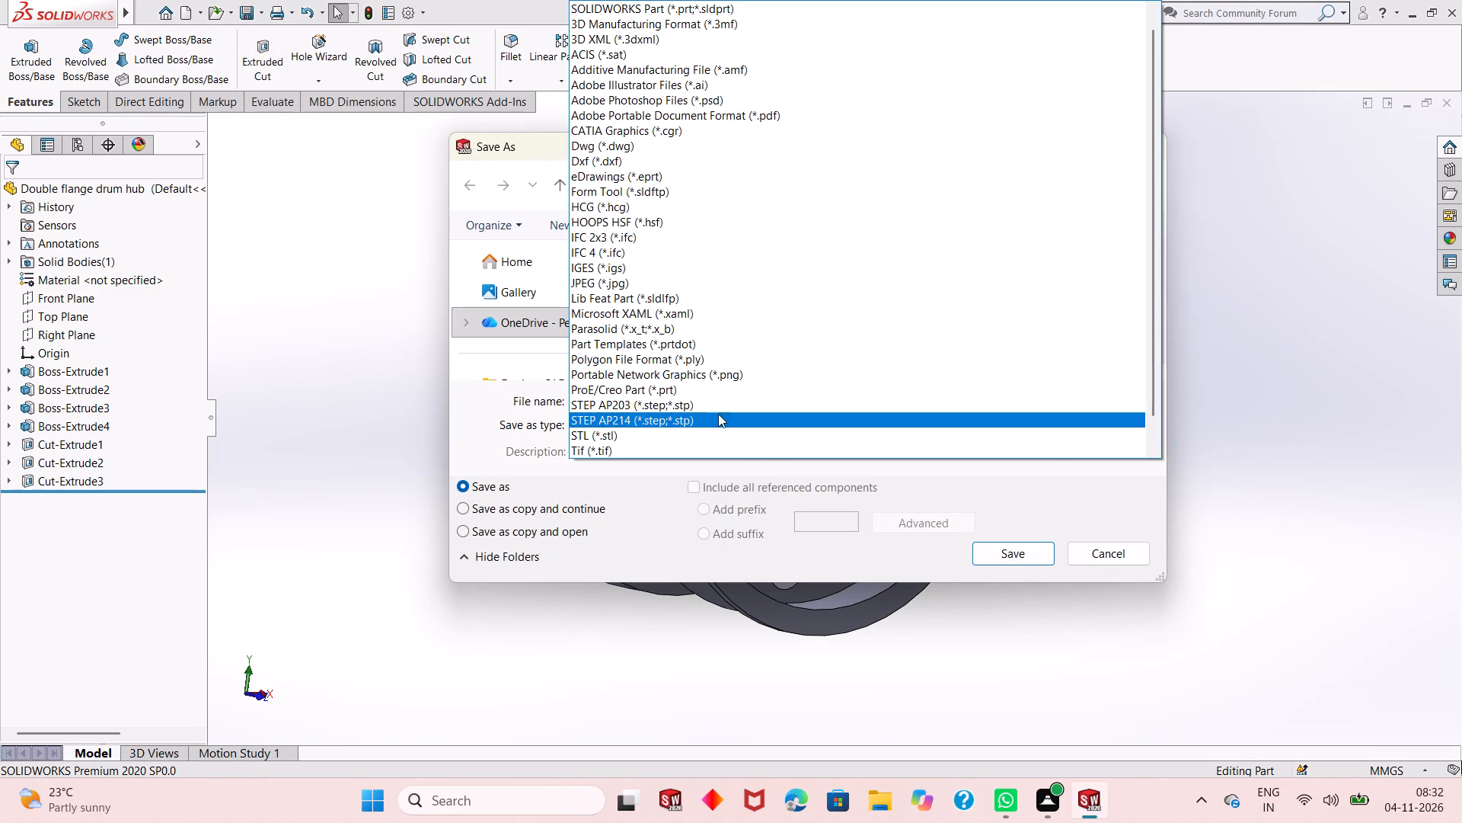
pyautogui.click(762, 115)
pyautogui.click(998, 577)
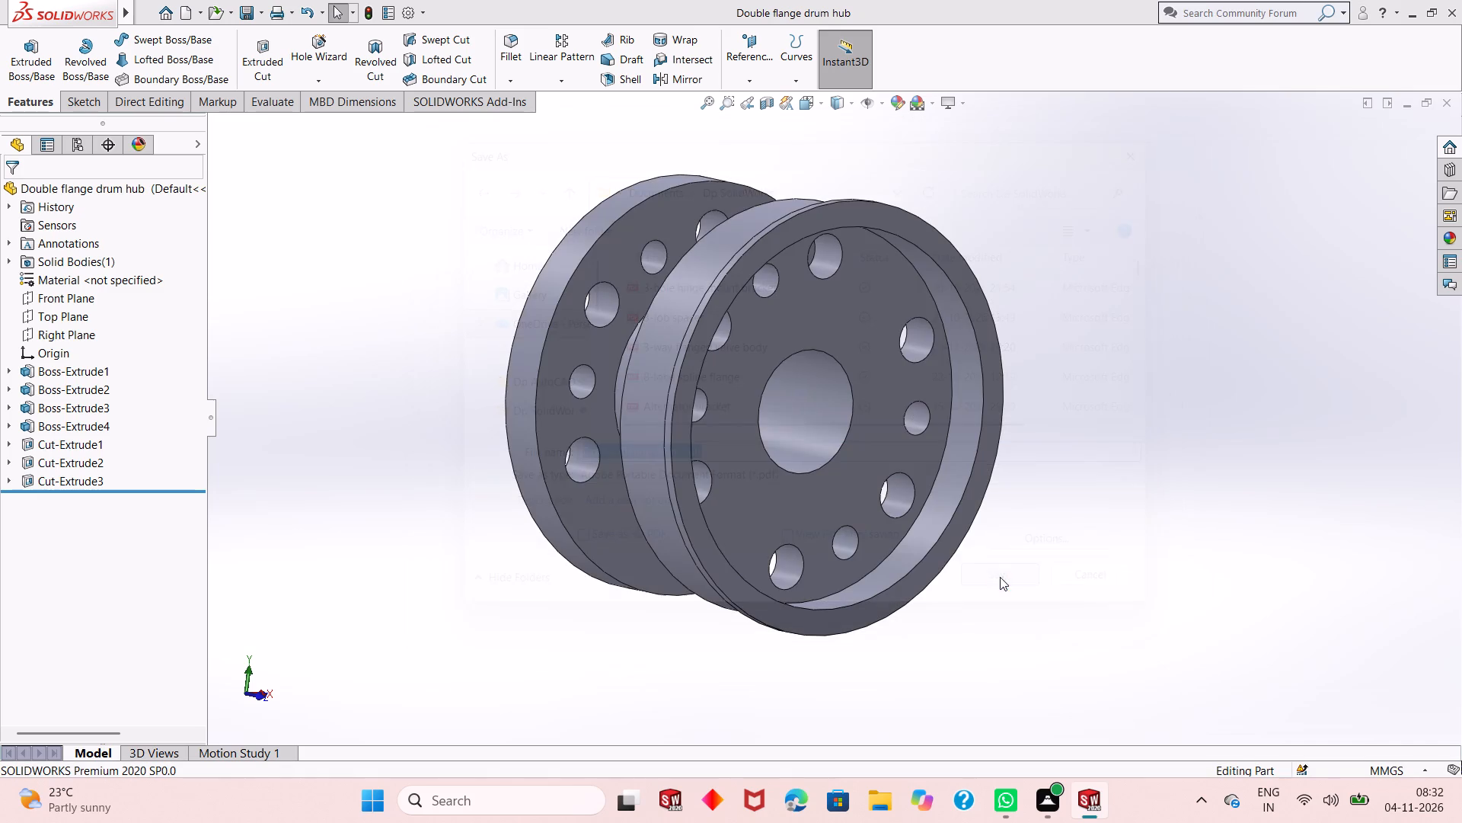